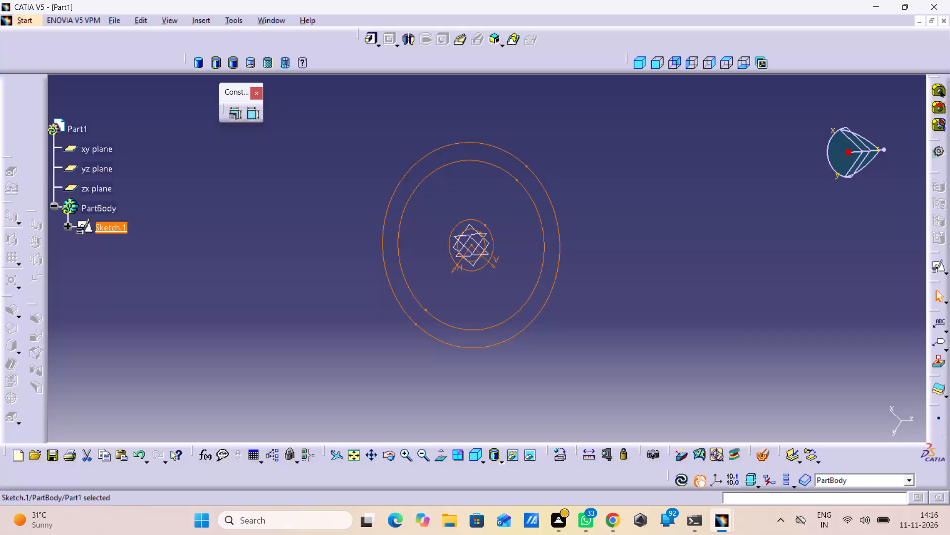
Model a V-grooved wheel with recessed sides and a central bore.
Undo the creation of the concentric-circle sketch so that PartBody is empty again.
key(ctrl+z)
key(ctrl+z)
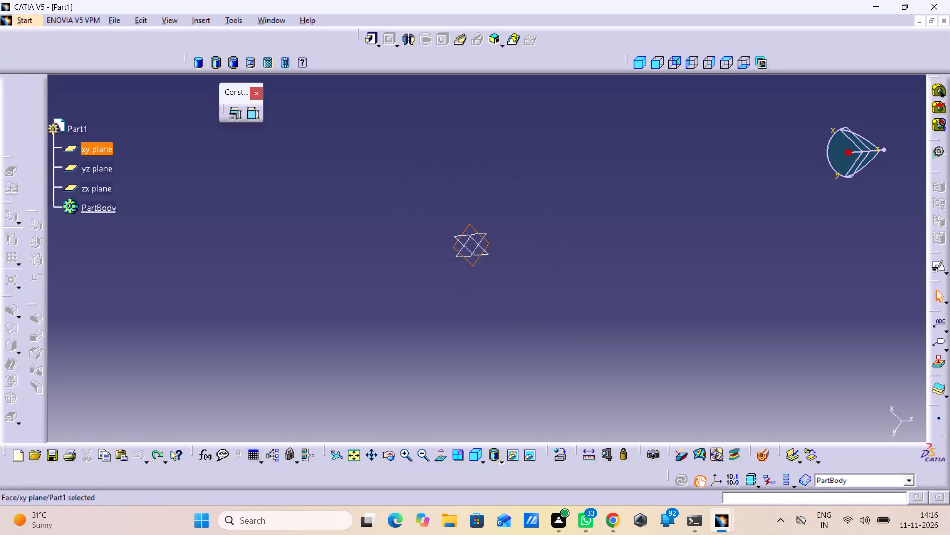
key(ctrl+z)
key(ctrl+z)
key(ctrl+z)
key(ctrl+z)
key(ctrl+z)
key(ctrl+z)
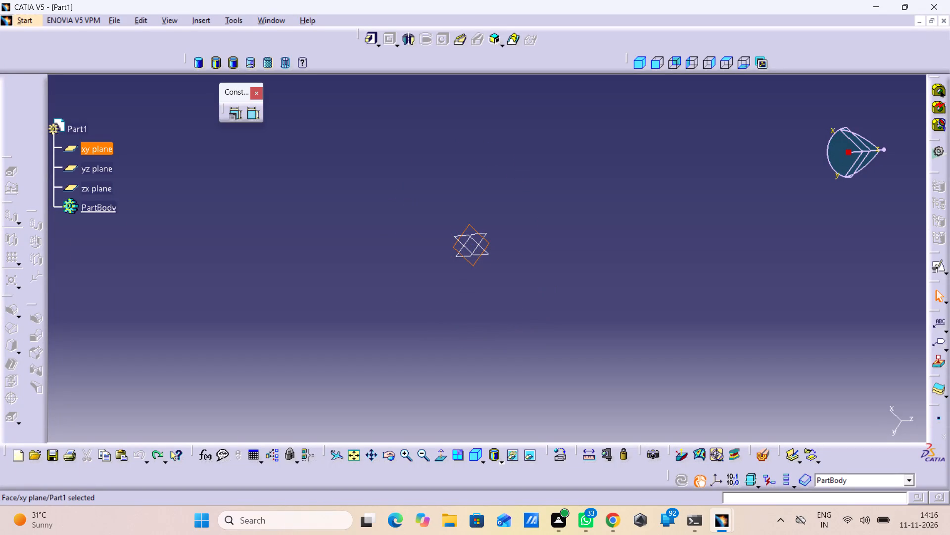
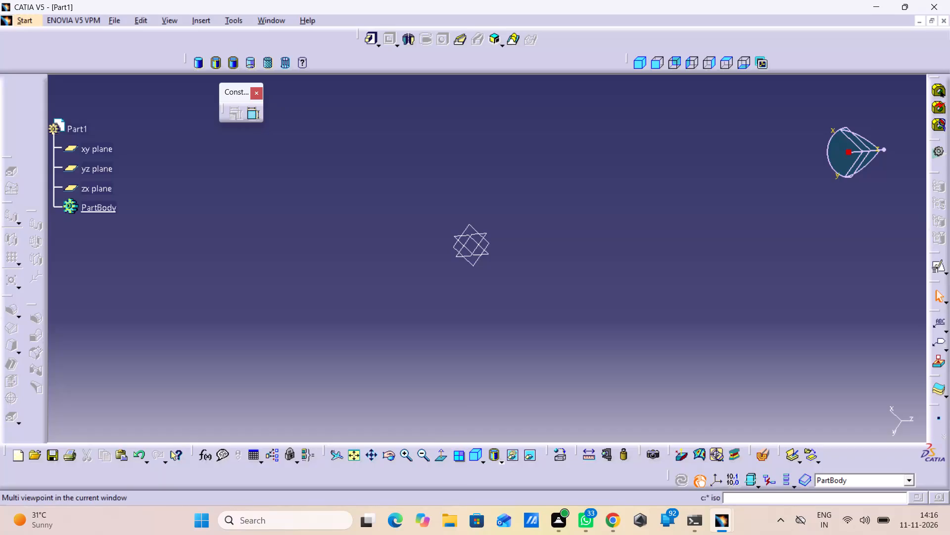
Create a positioned sketch on the xy plane with Reverse V and Swap enabled.
click(479, 455)
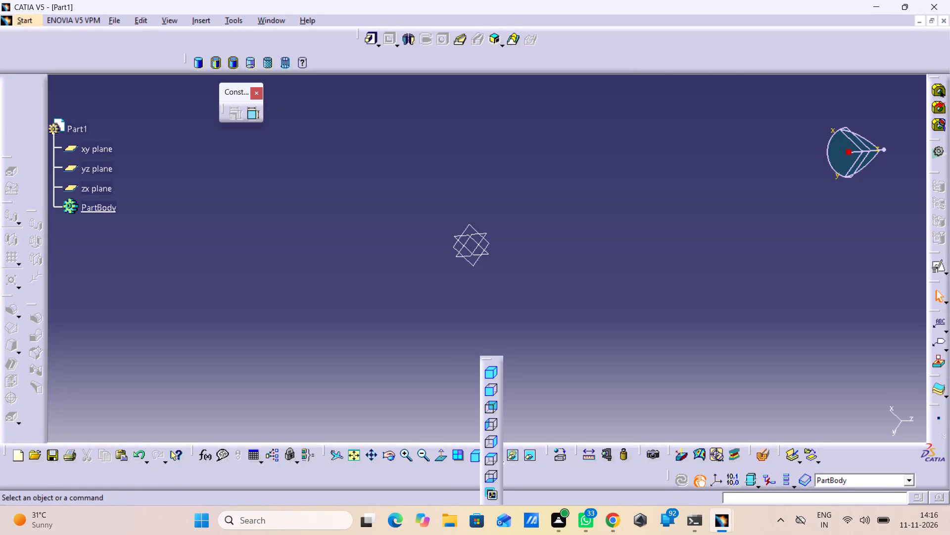
click(492, 375)
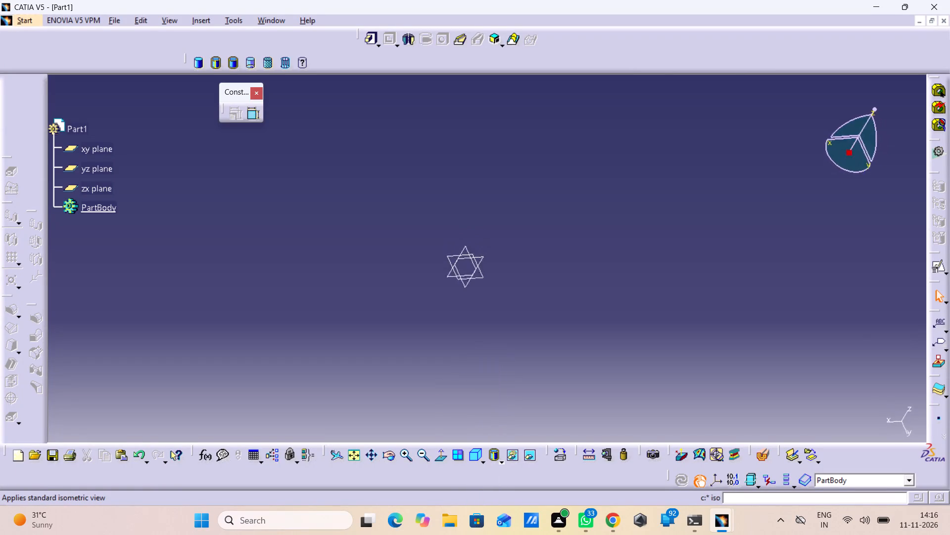
click(440, 461)
click(441, 461)
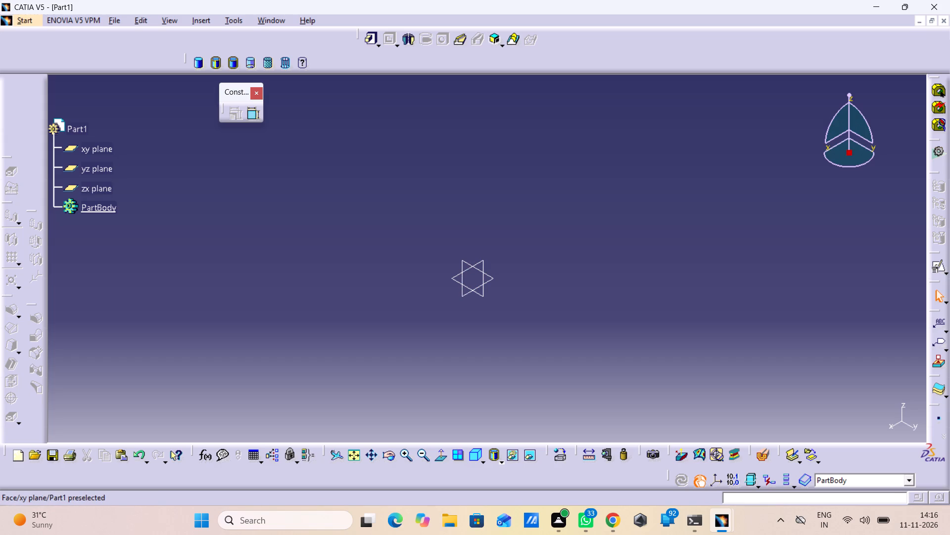
drag(485, 280, 490, 282)
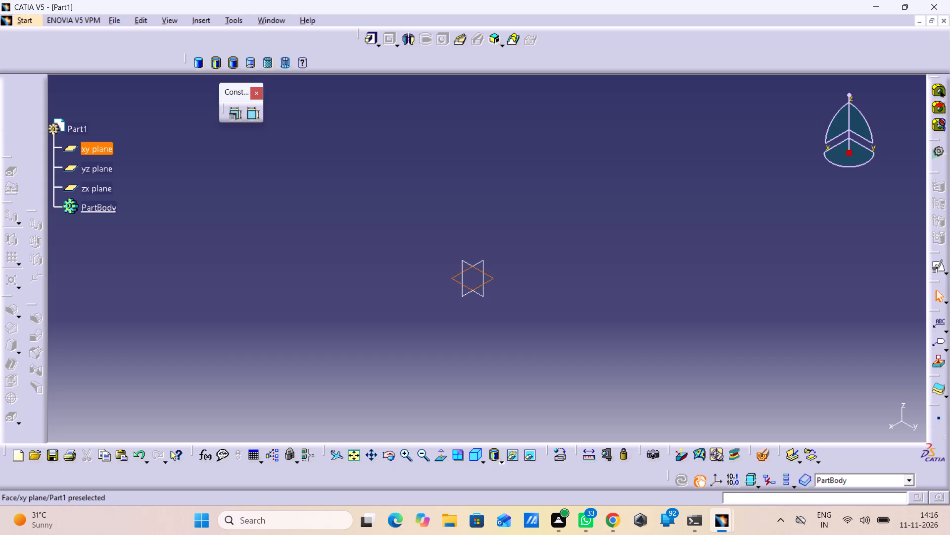
click(938, 261)
click(862, 402)
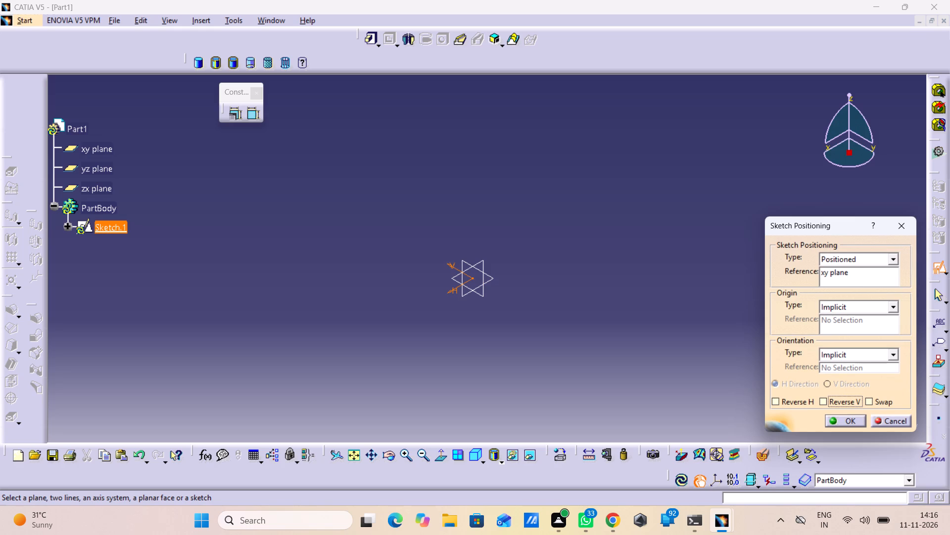
click(868, 405)
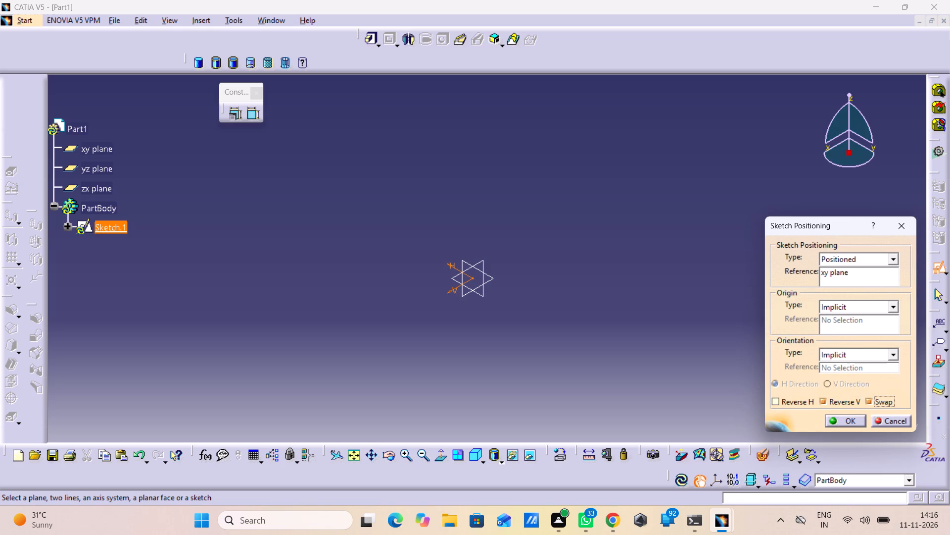
click(849, 421)
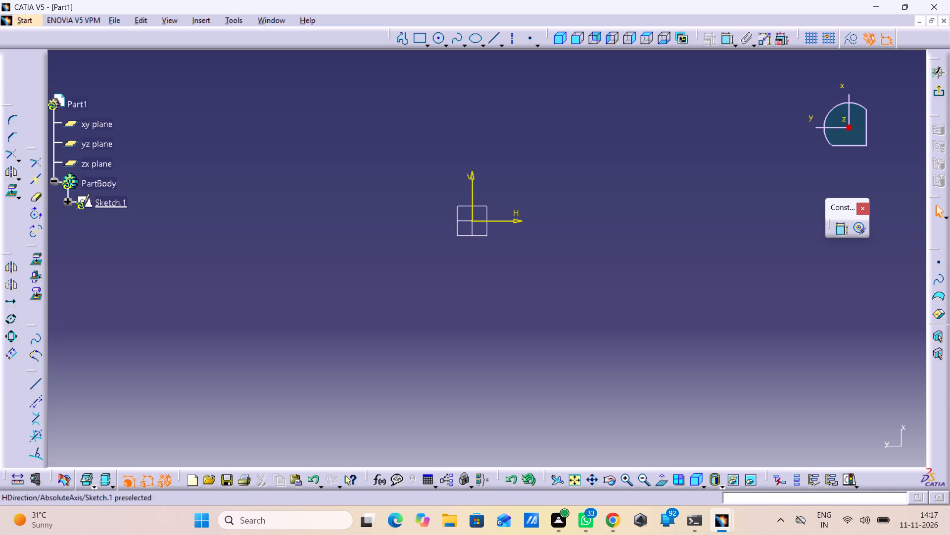
Draw two concentric circles centred on the sketch origin, about 24 mm and 17 mm in diameter.
double_click(434, 38)
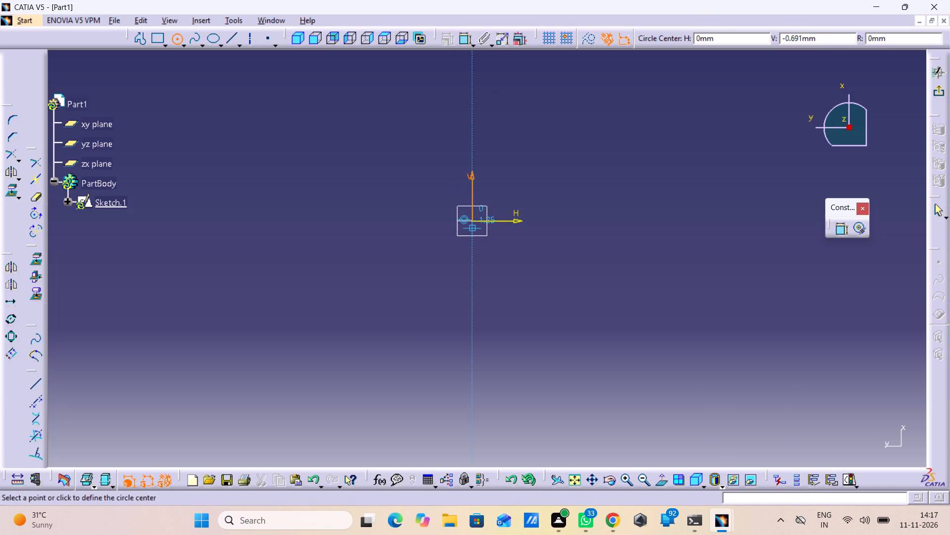
click(472, 220)
click(487, 287)
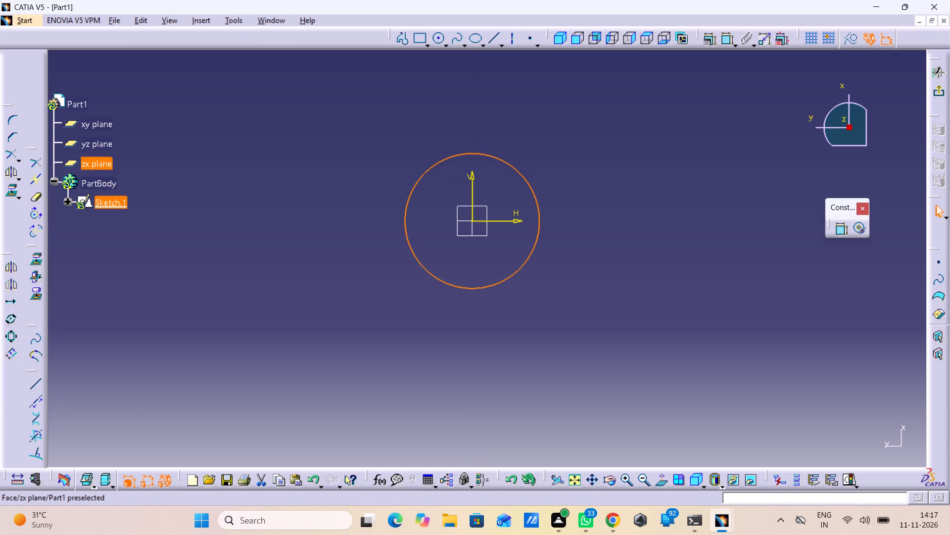
click(367, 255)
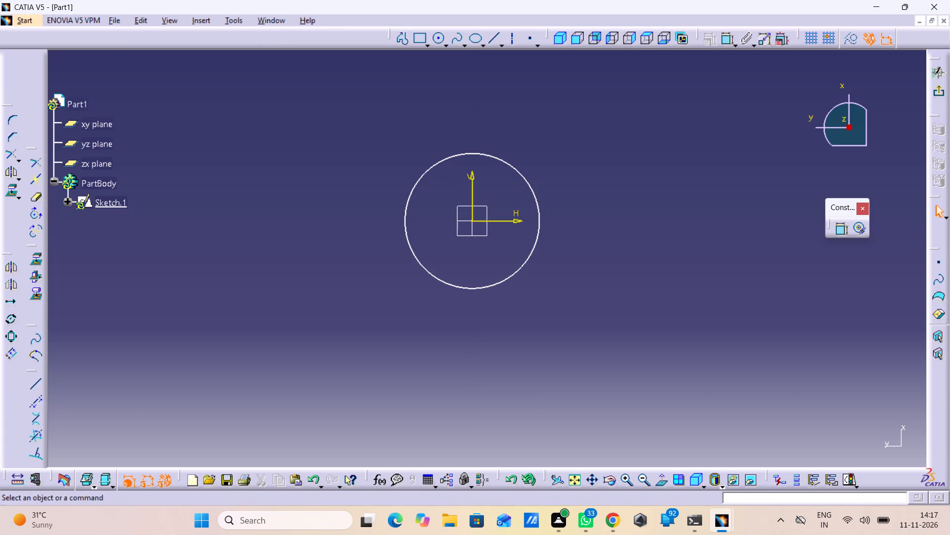
double_click(440, 35)
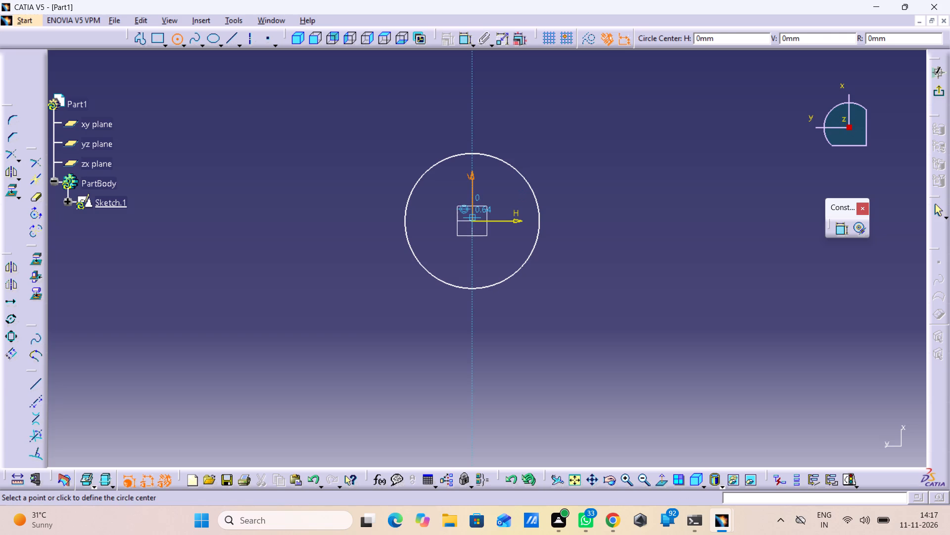
click(471, 221)
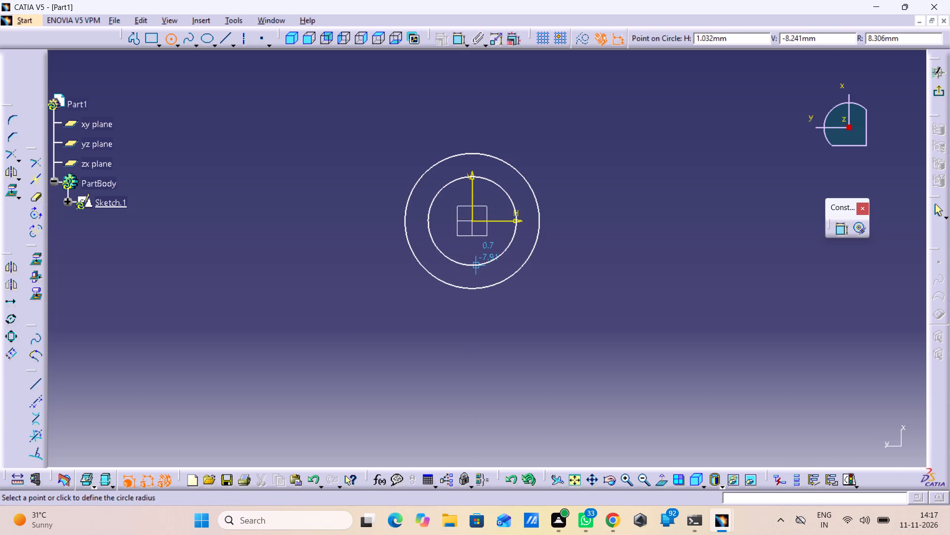
drag(477, 268, 483, 264)
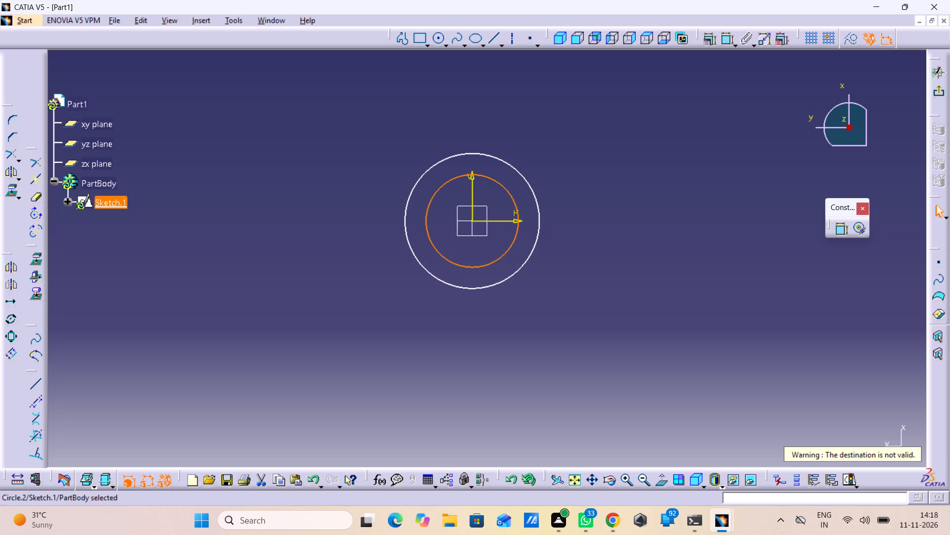
click(594, 217)
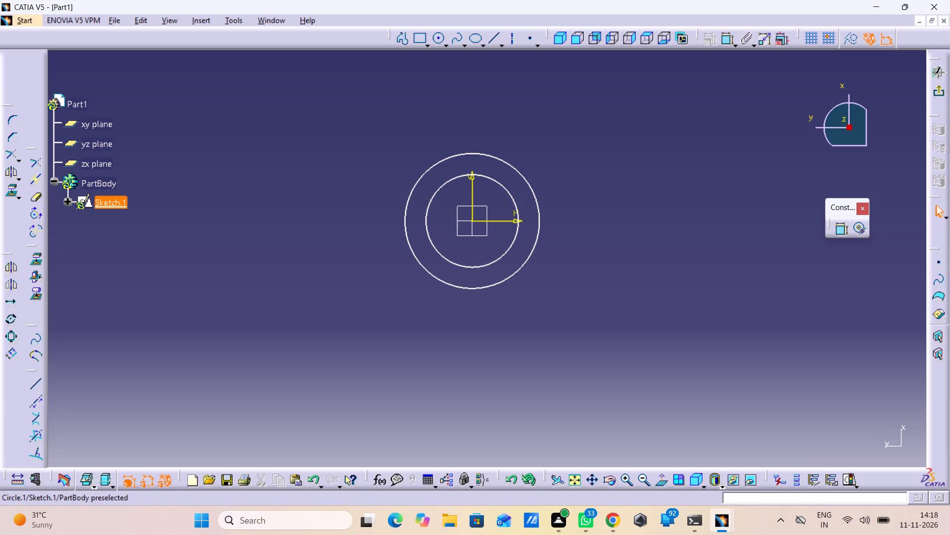
Add diameter constraints to the inner and outer circles.
double_click(836, 231)
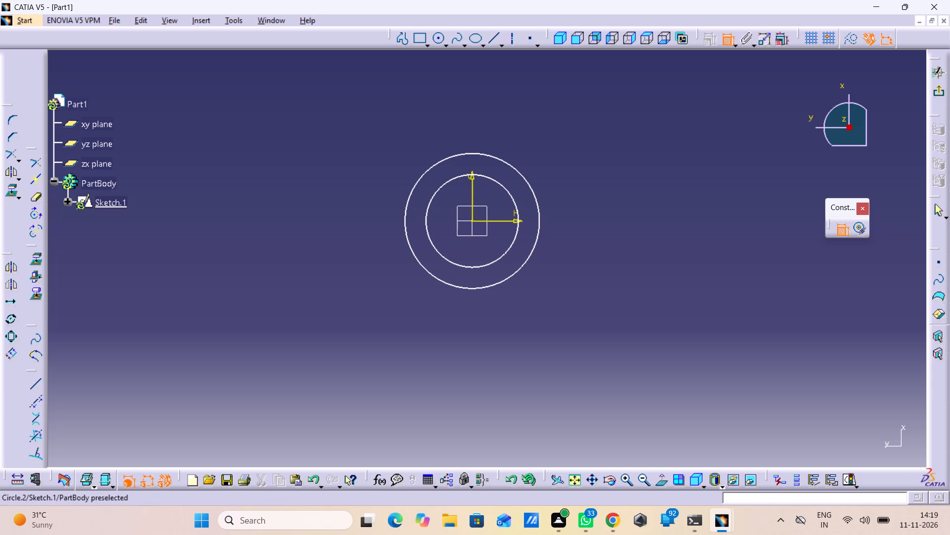
drag(499, 184, 507, 182)
click(545, 147)
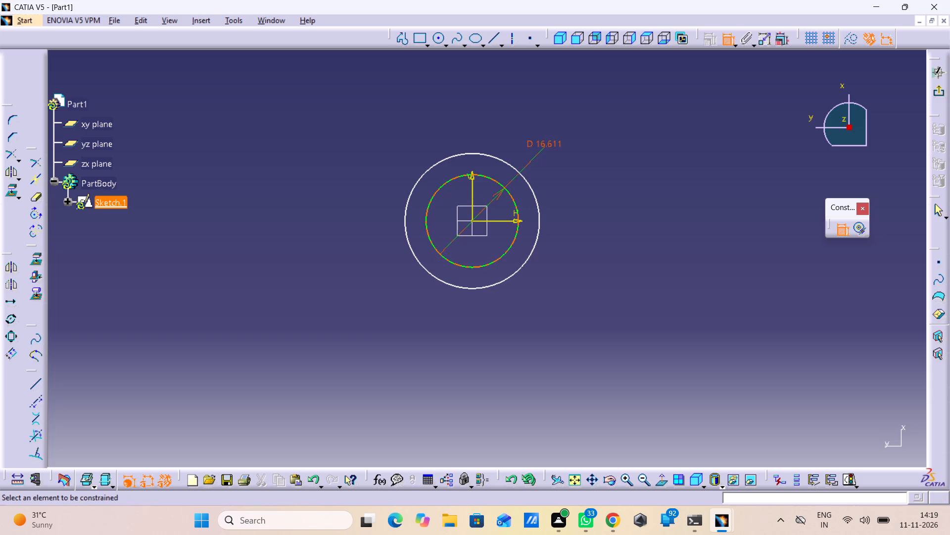
click(530, 190)
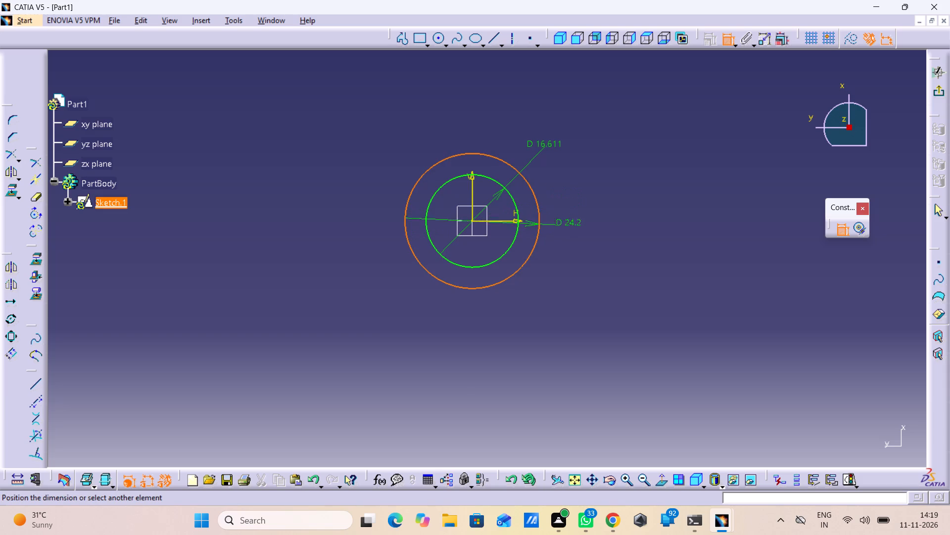
click(556, 178)
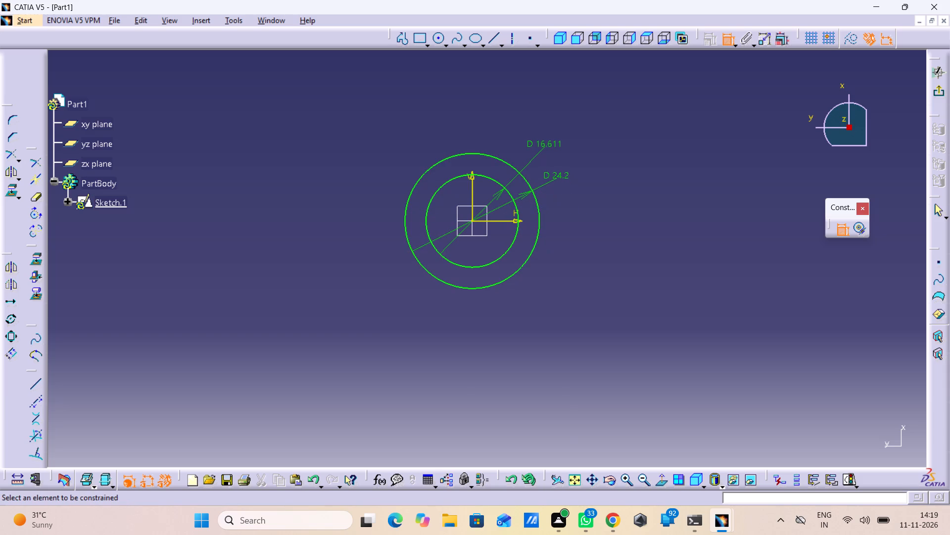
Move the outer circle's diameter dimension farther out and set its value to 40 mm.
double_click(554, 181)
drag(555, 180, 572, 180)
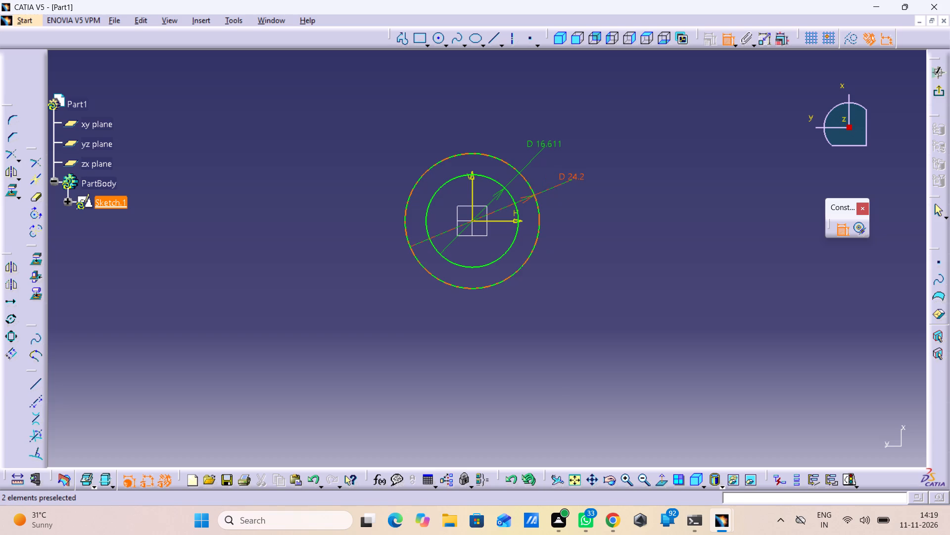
drag(572, 180, 573, 180)
double_click(574, 179)
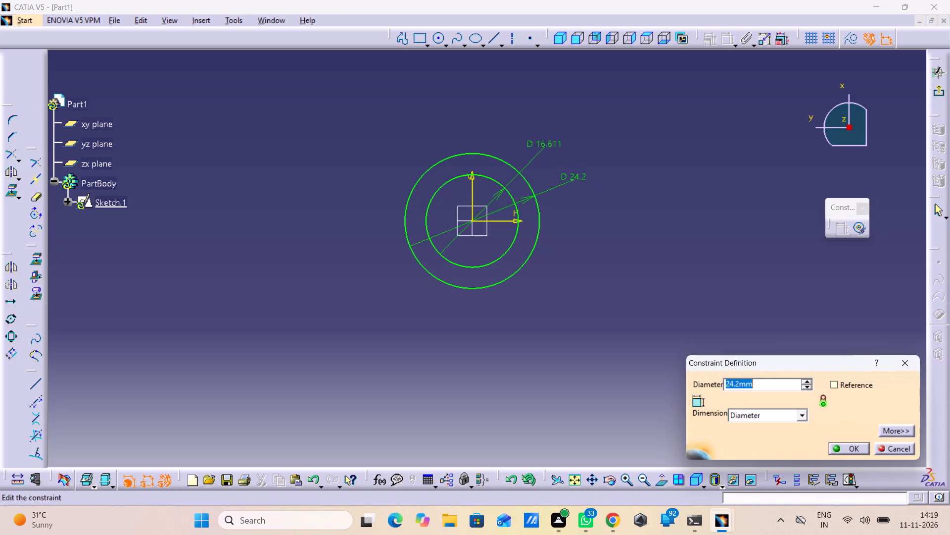
text(40)
key(Return)
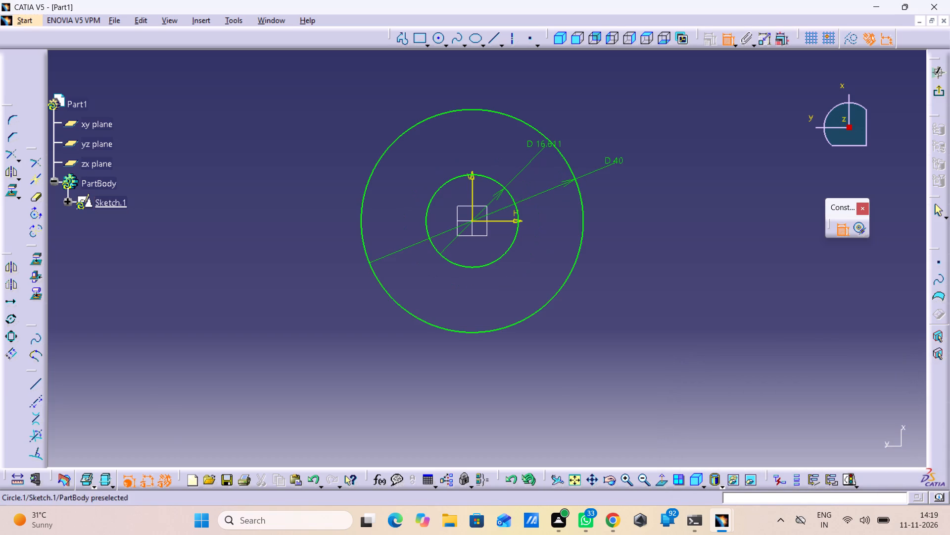
Set the inner circle's diameter to 33 mm.
double_click(542, 148)
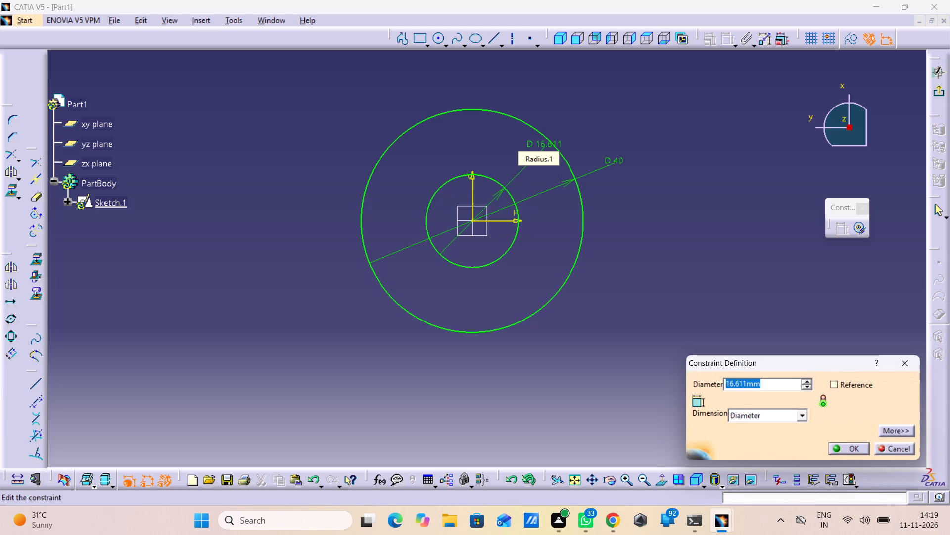
text(33)
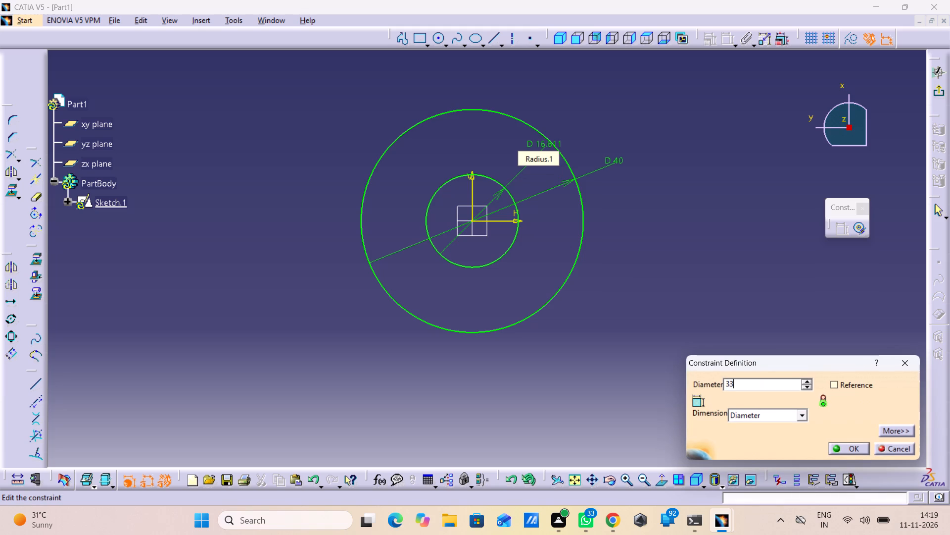
key(Return)
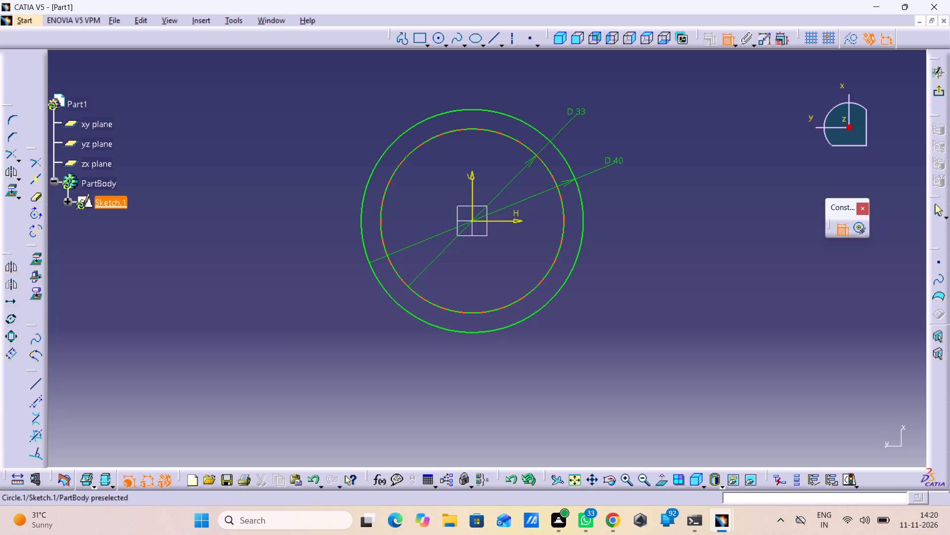
Draw two more circles centred on the origin inside the 33 mm circle, the smallest about 10 mm in diameter.
double_click(436, 40)
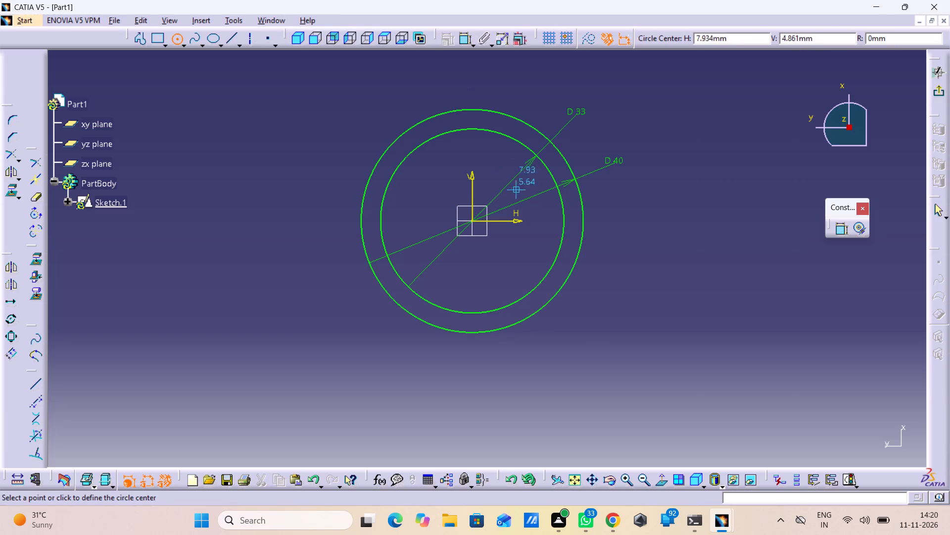
click(472, 221)
click(475, 273)
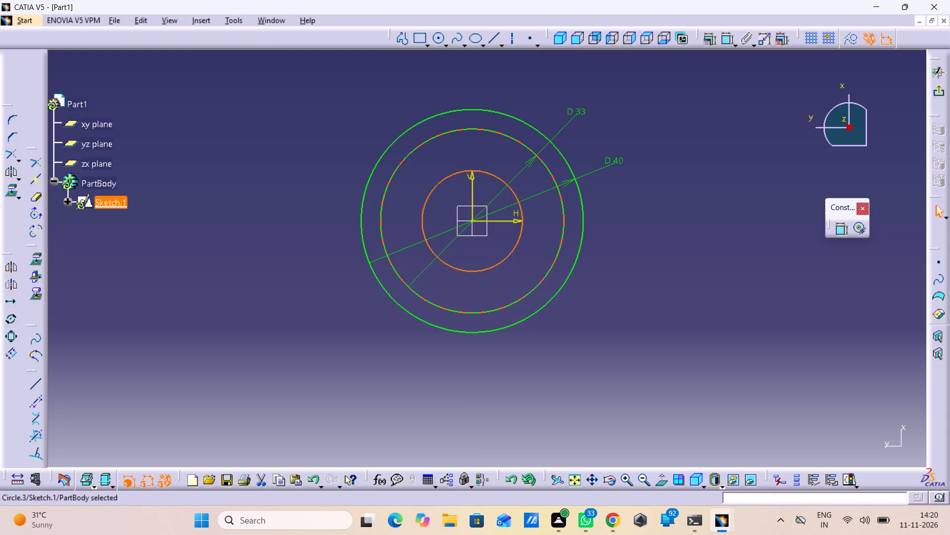
click(609, 171)
drag(441, 46, 440, 55)
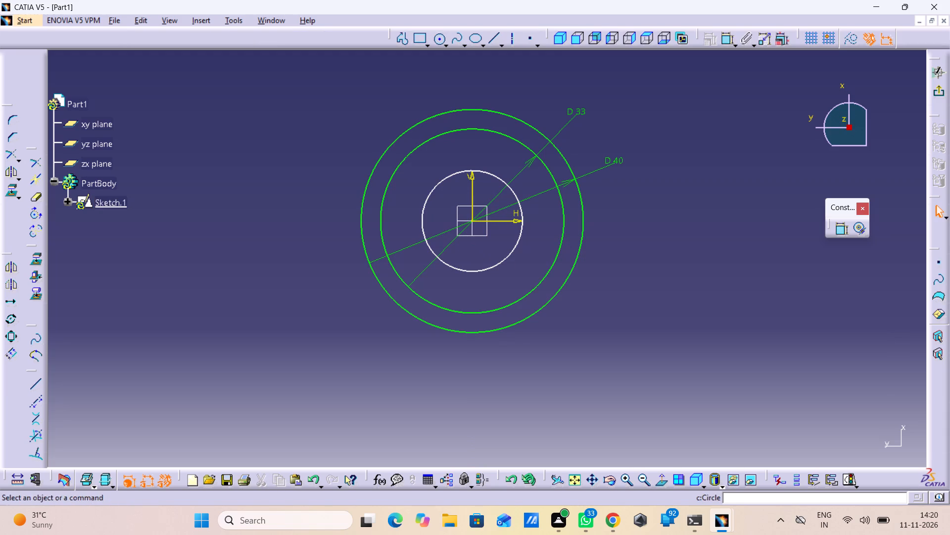
drag(434, 38, 434, 48)
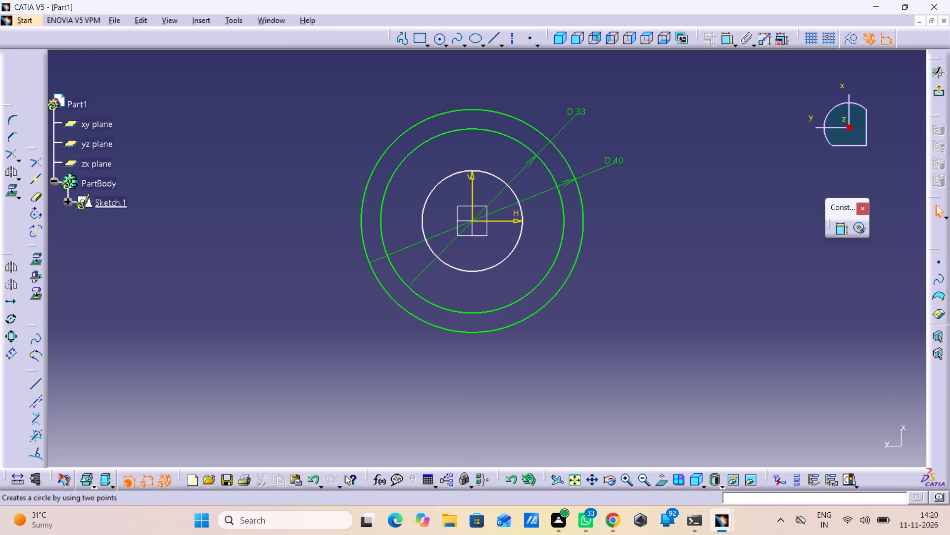
click(437, 39)
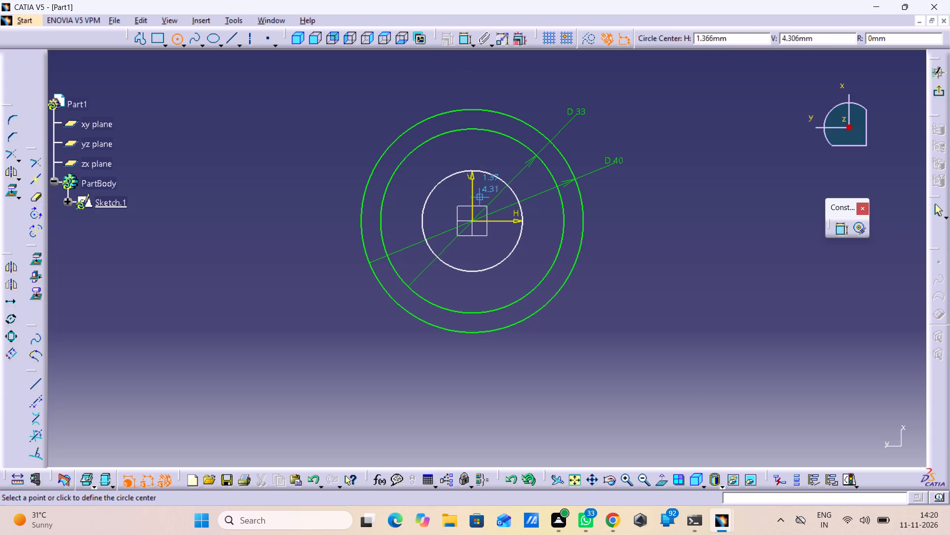
click(471, 219)
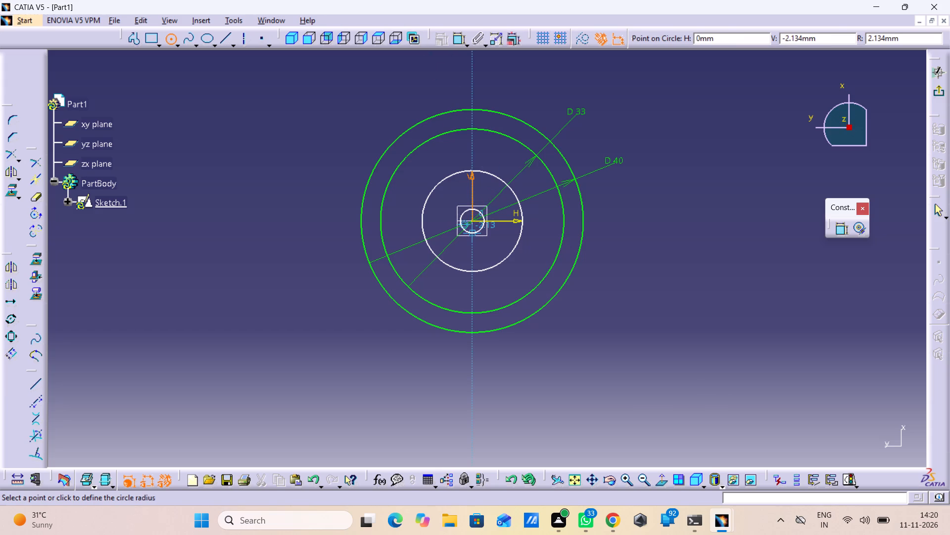
click(470, 250)
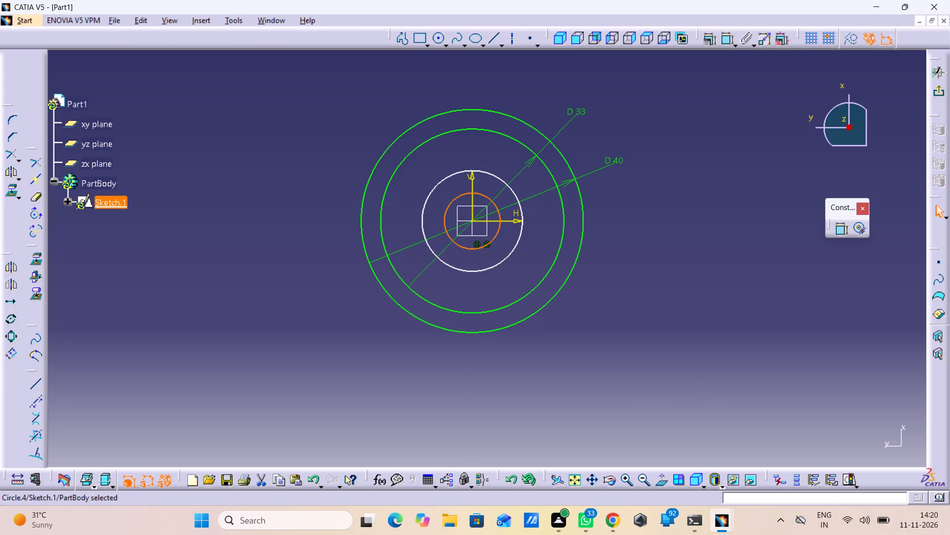
Add a diameter constraint to the smallest circle and set it to 6.25 mm.
double_click(839, 230)
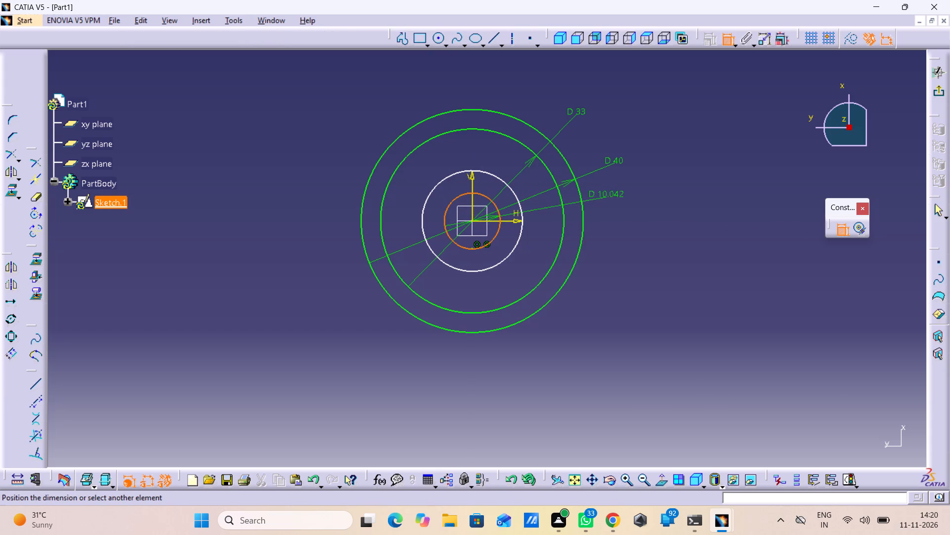
click(611, 199)
double_click(607, 197)
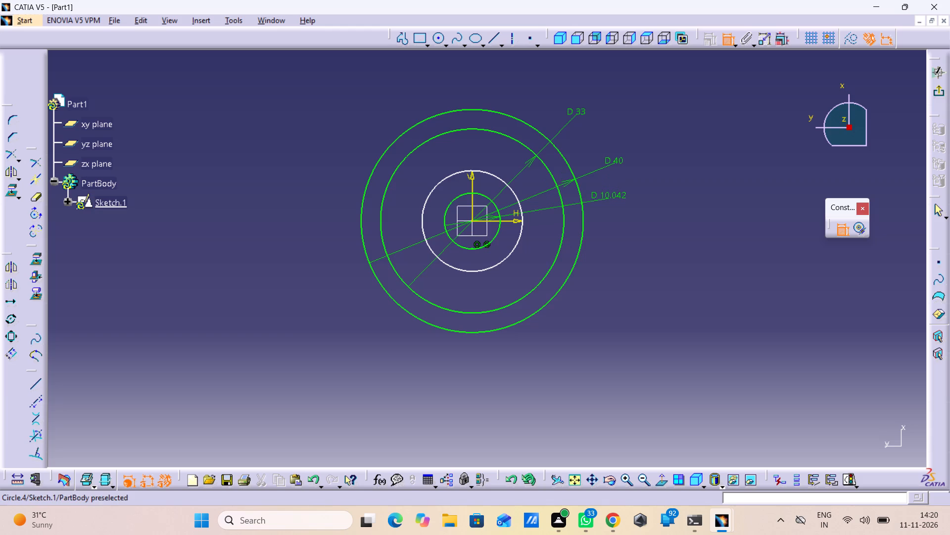
double_click(597, 193)
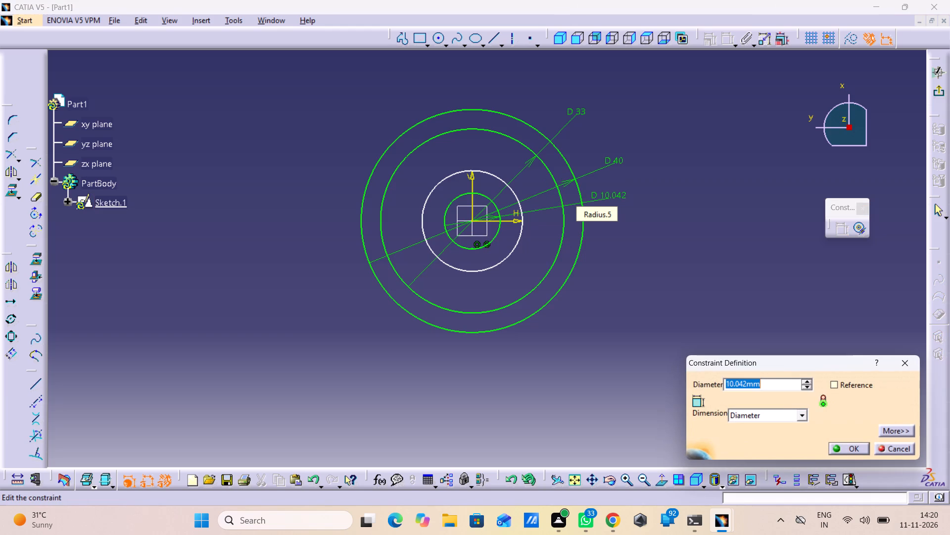
text(6.25)
key(Return)
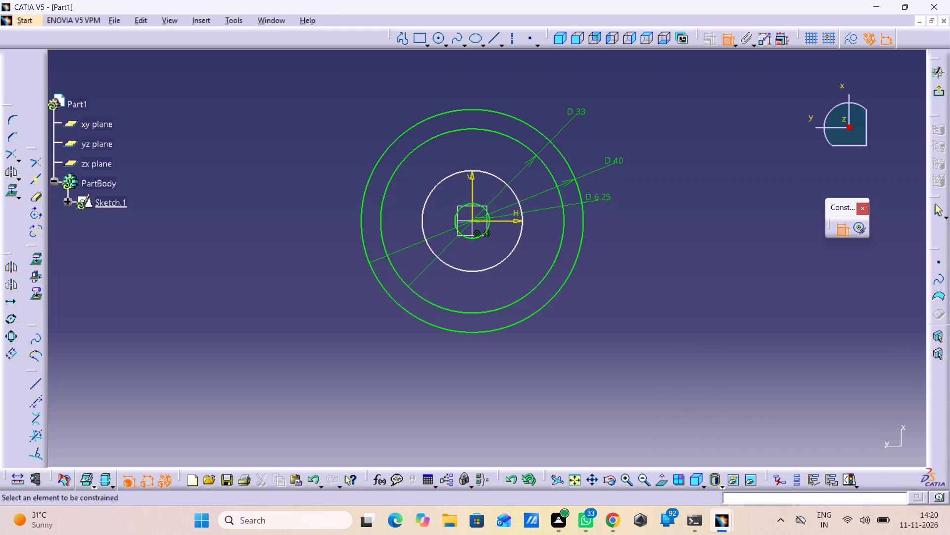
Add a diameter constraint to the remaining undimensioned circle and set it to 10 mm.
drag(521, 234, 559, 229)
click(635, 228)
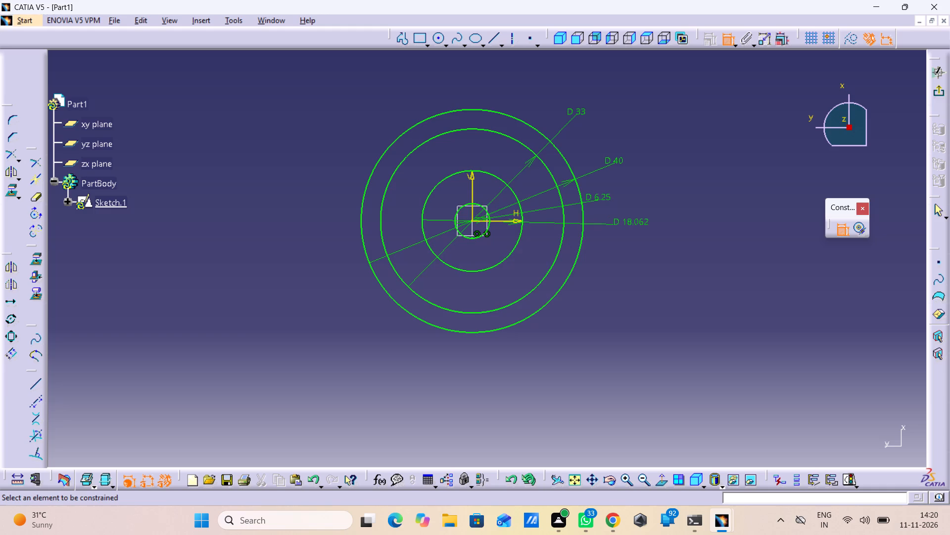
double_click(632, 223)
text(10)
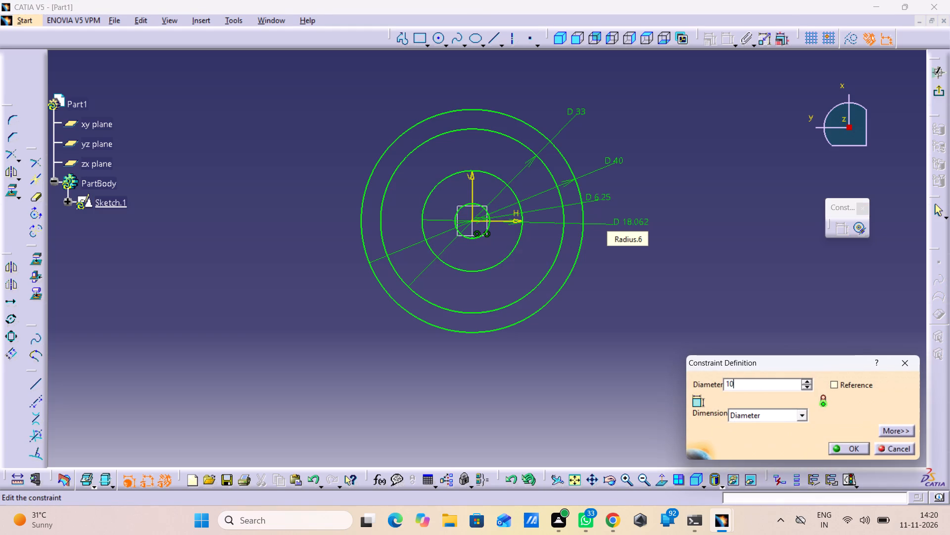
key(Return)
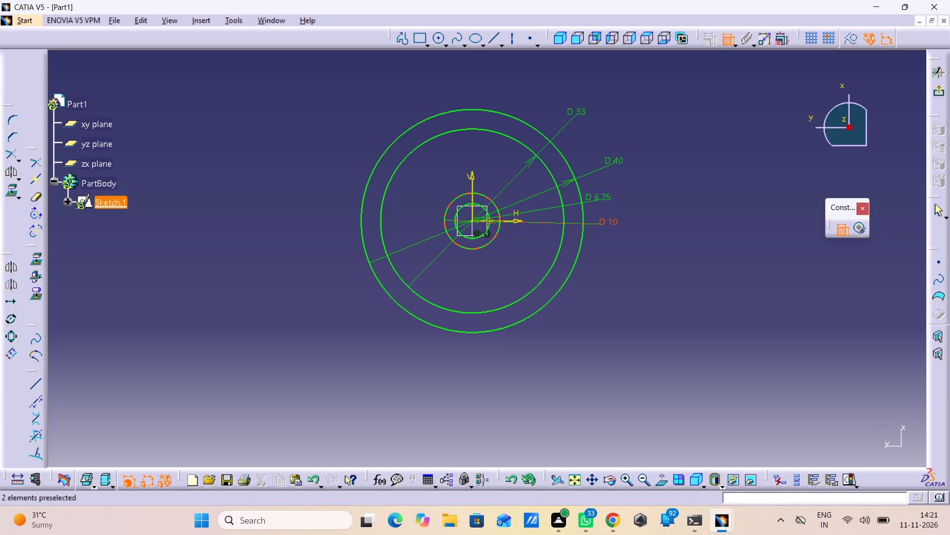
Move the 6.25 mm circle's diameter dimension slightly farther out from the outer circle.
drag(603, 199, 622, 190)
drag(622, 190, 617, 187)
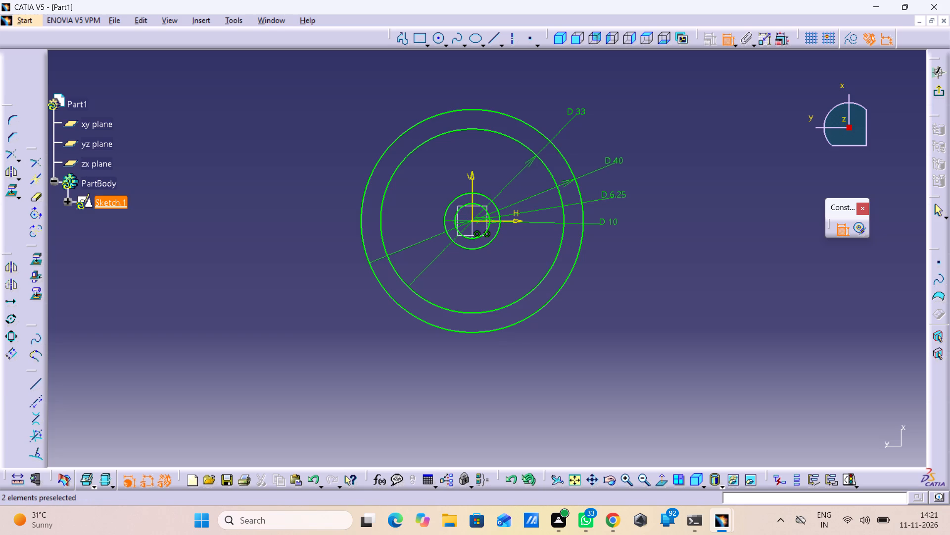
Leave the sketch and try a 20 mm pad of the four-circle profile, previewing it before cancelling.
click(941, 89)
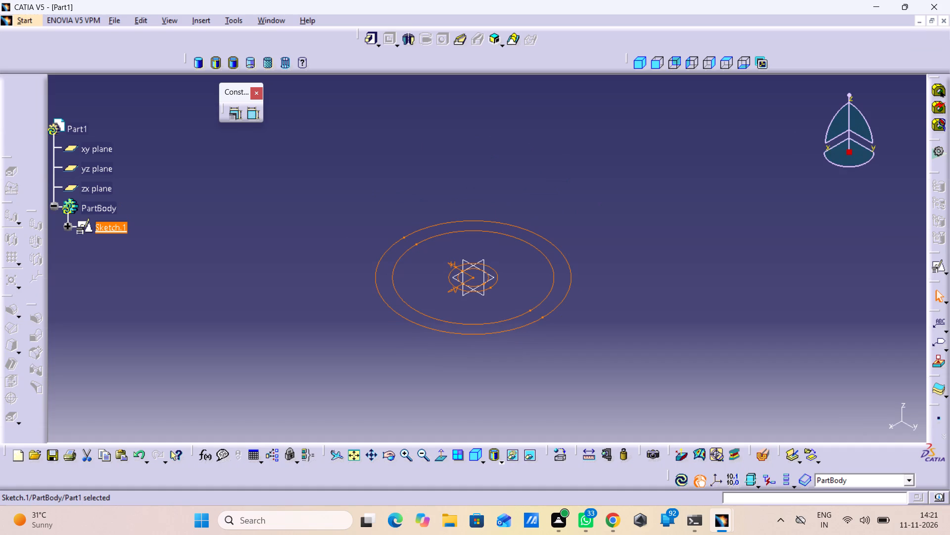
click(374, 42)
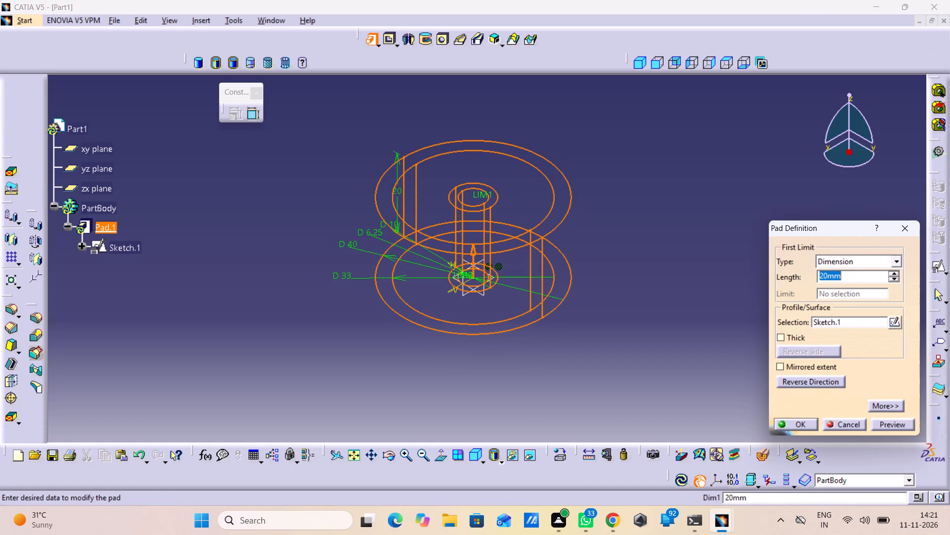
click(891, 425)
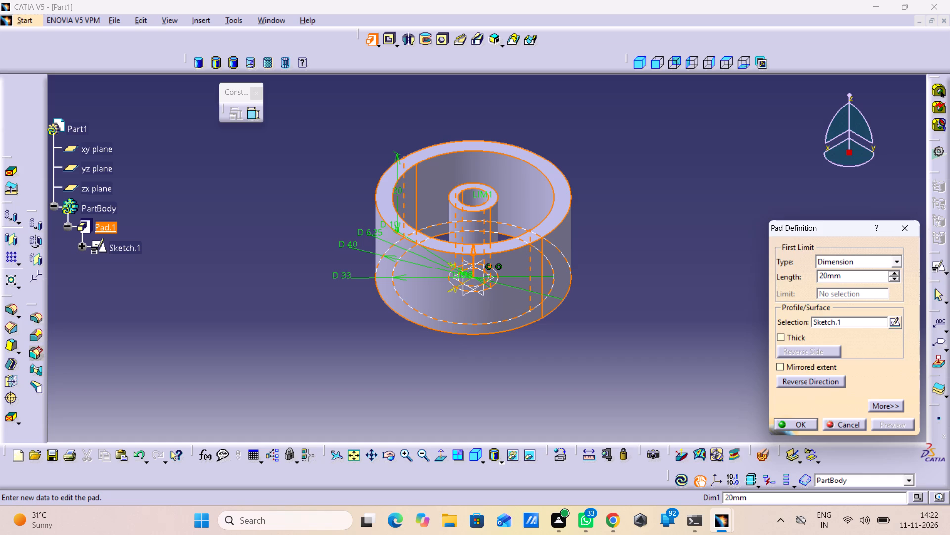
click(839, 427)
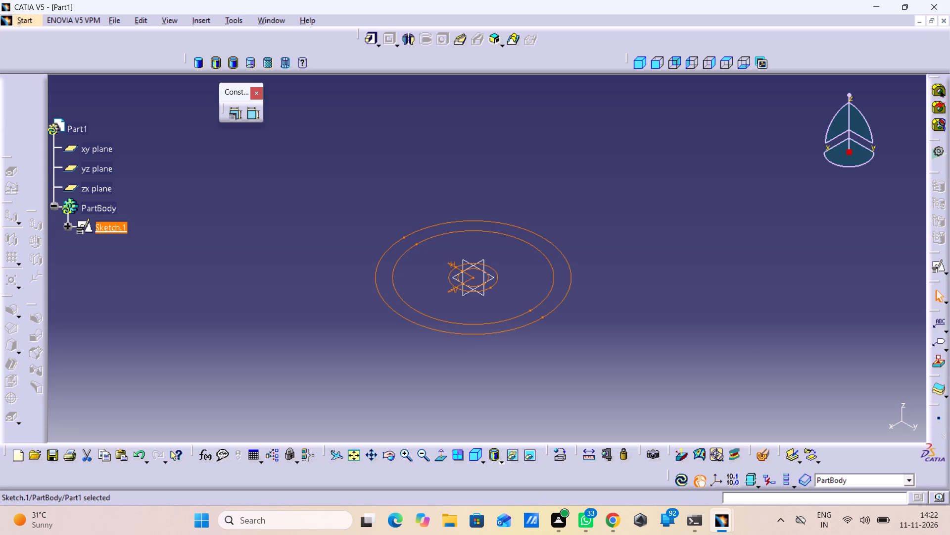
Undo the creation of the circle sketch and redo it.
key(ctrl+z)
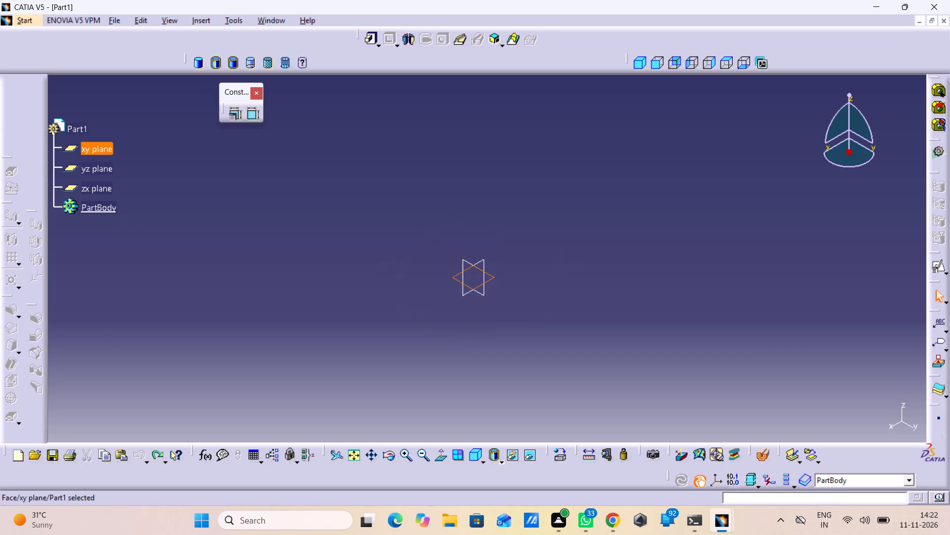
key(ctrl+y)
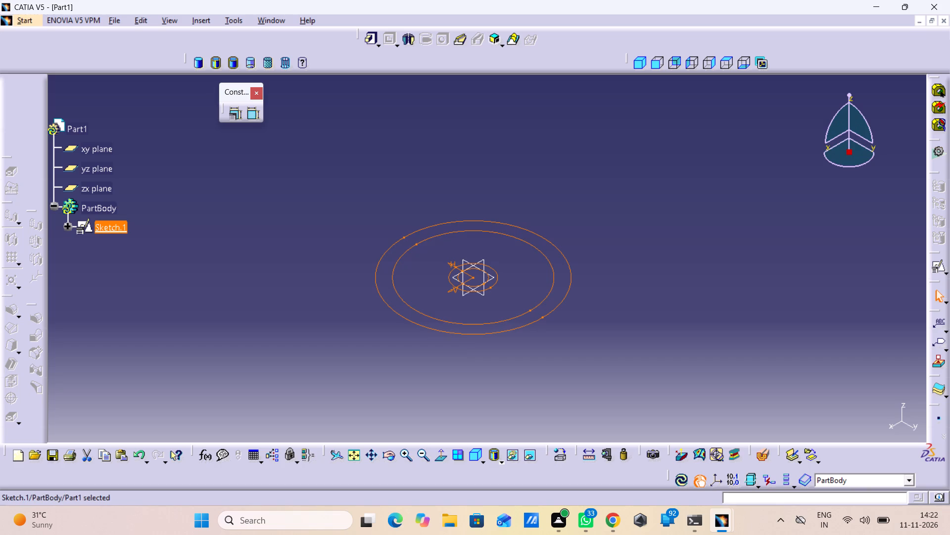
Reopen Sketch.1 and delete the 10 mm and 6.25 mm circles, keeping the 40 mm and 33 mm circles.
double_click(102, 230)
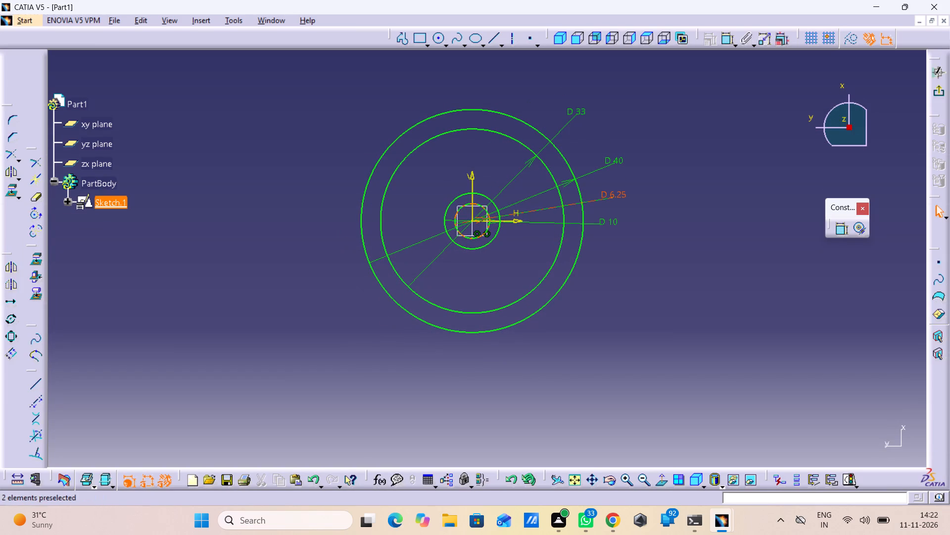
right_click(491, 204)
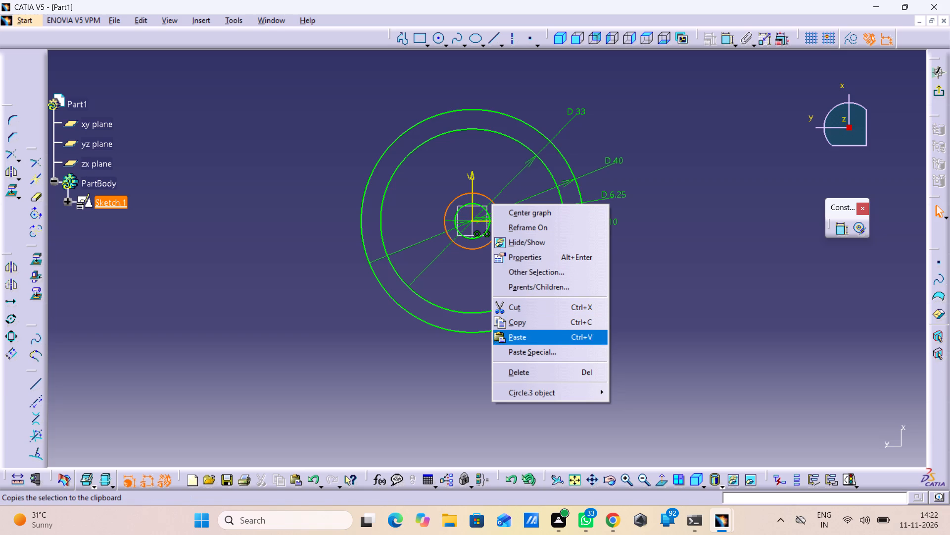
click(505, 375)
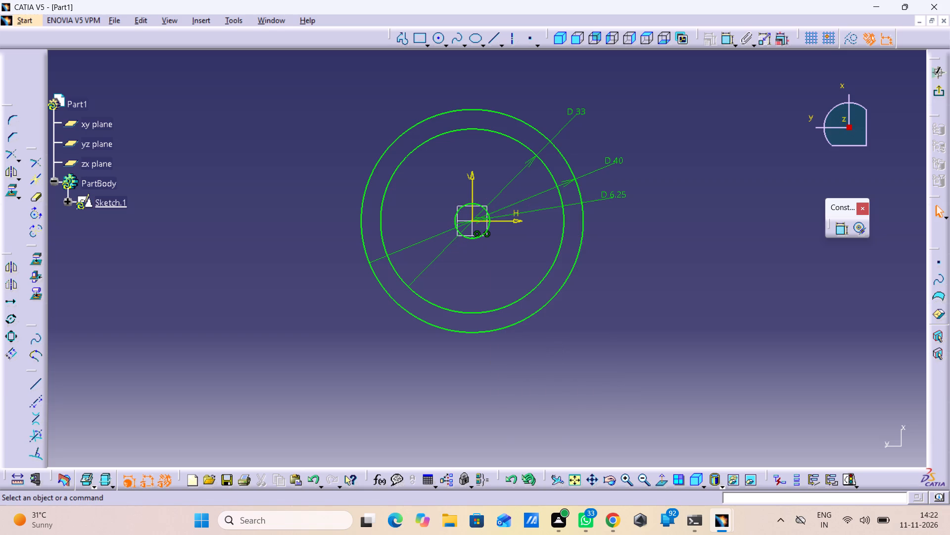
right_click(492, 221)
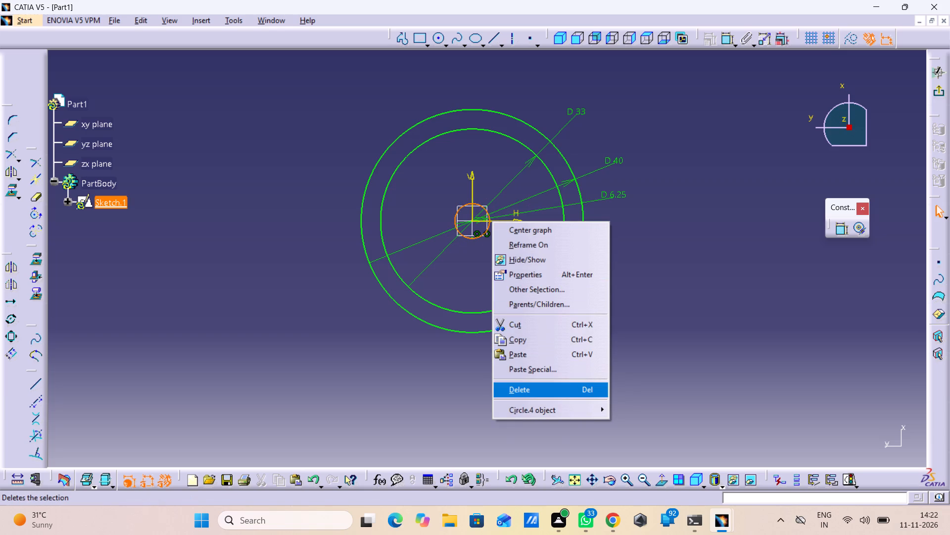
click(577, 385)
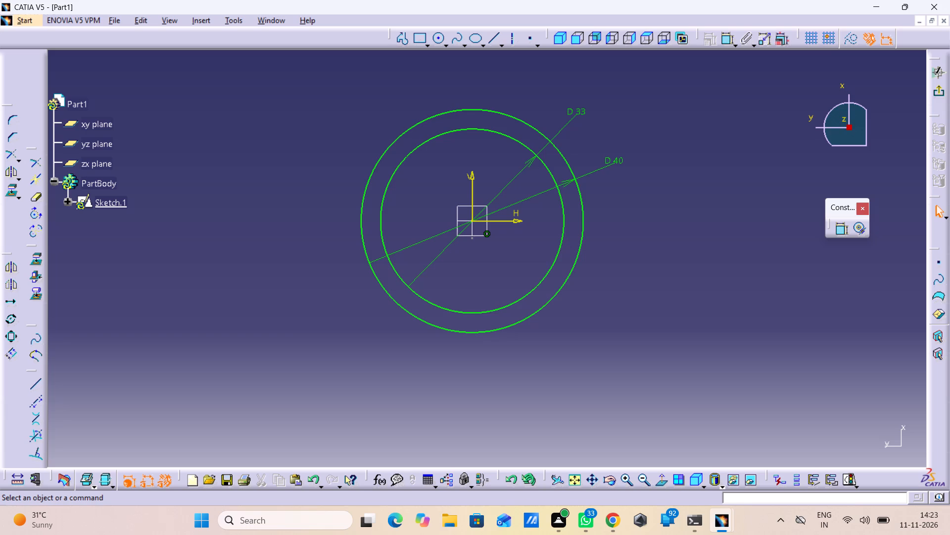
Leave the sketch and preview a 20 mm pad of the ring between the 40 mm and 33 mm circles.
click(943, 92)
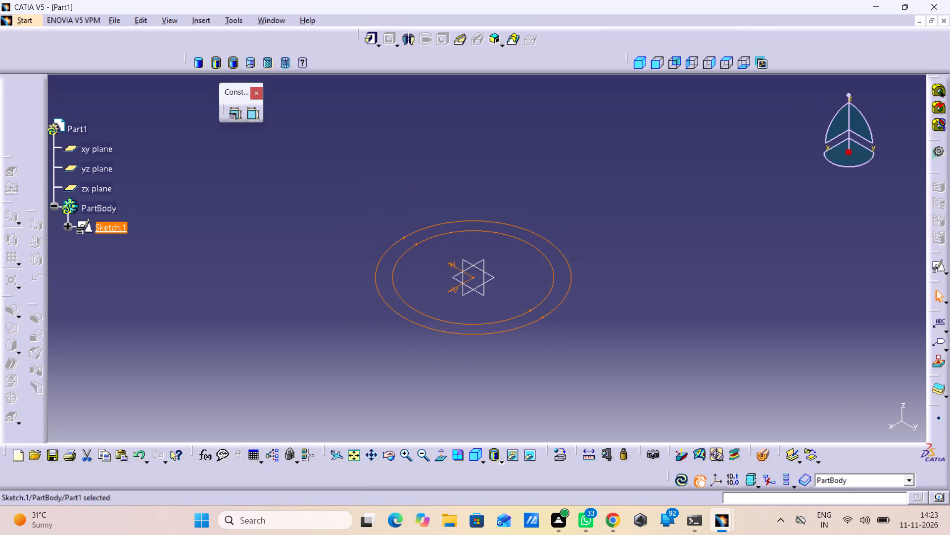
click(373, 42)
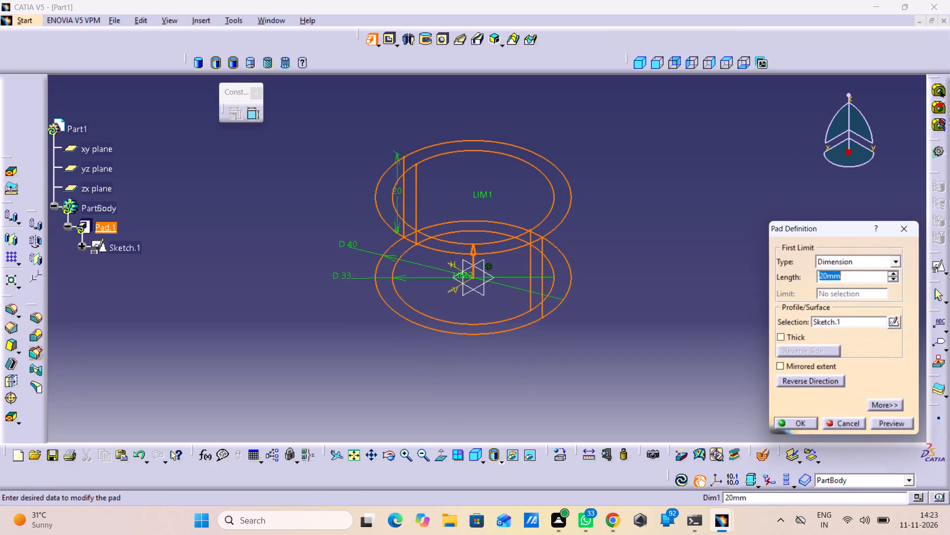
click(887, 427)
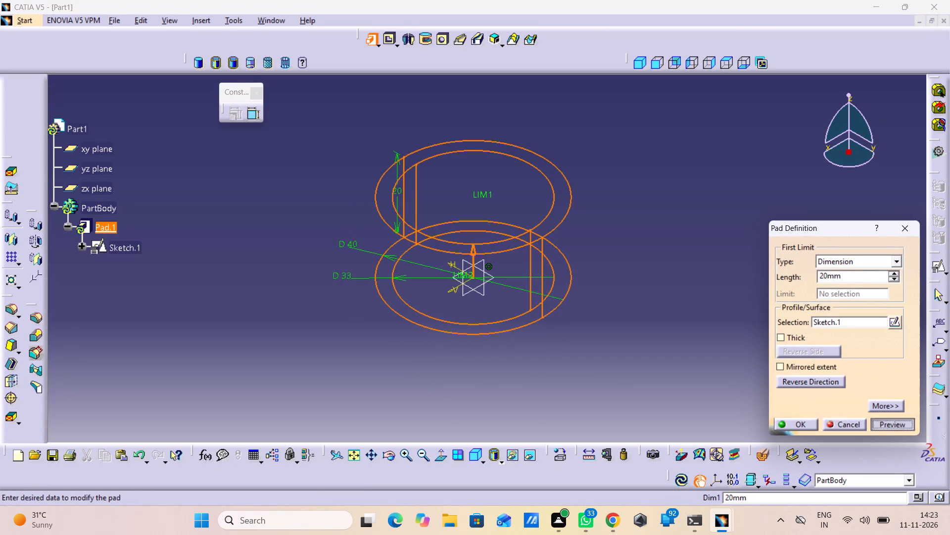
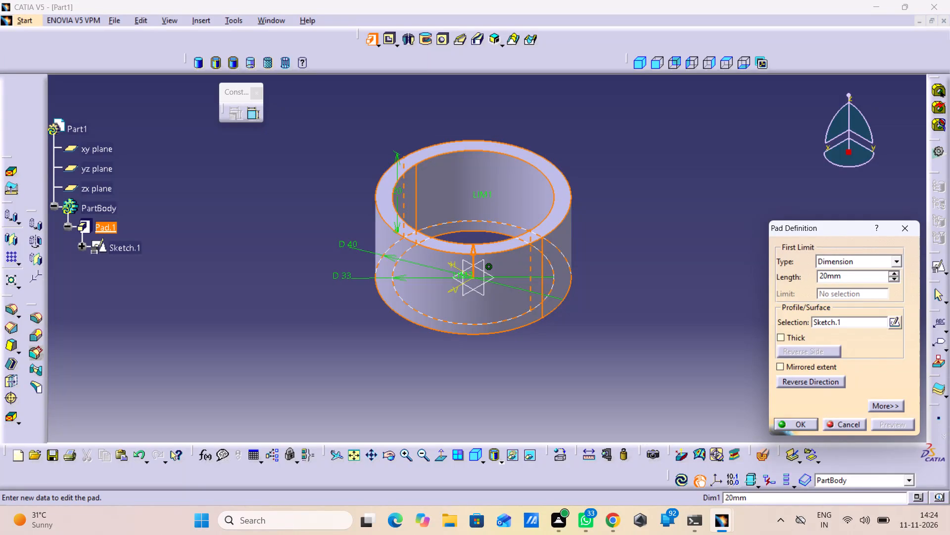
Switch to Chrome to check the wheel's dimensions in the ChatGPT design description, and return to CATIA.
click(620, 531)
right_click(617, 531)
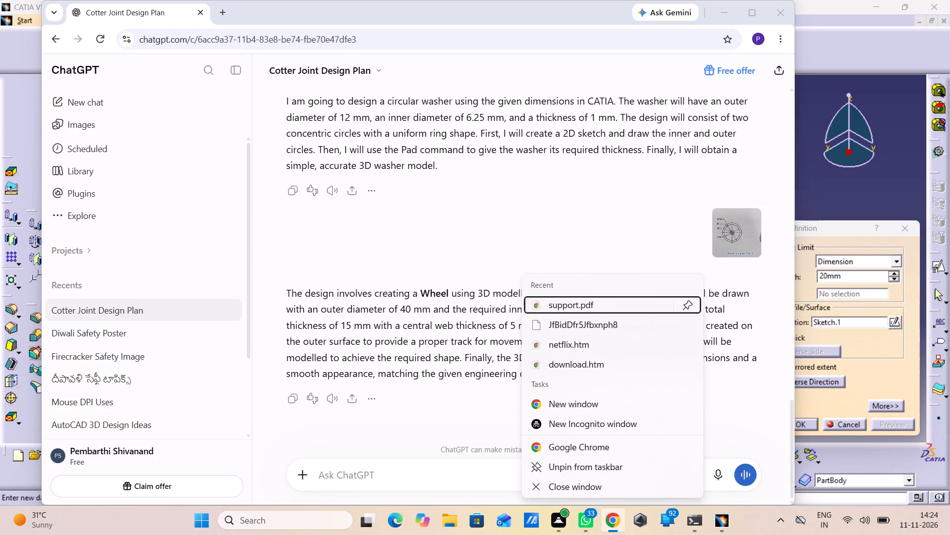
drag(874, 143, 880, 142)
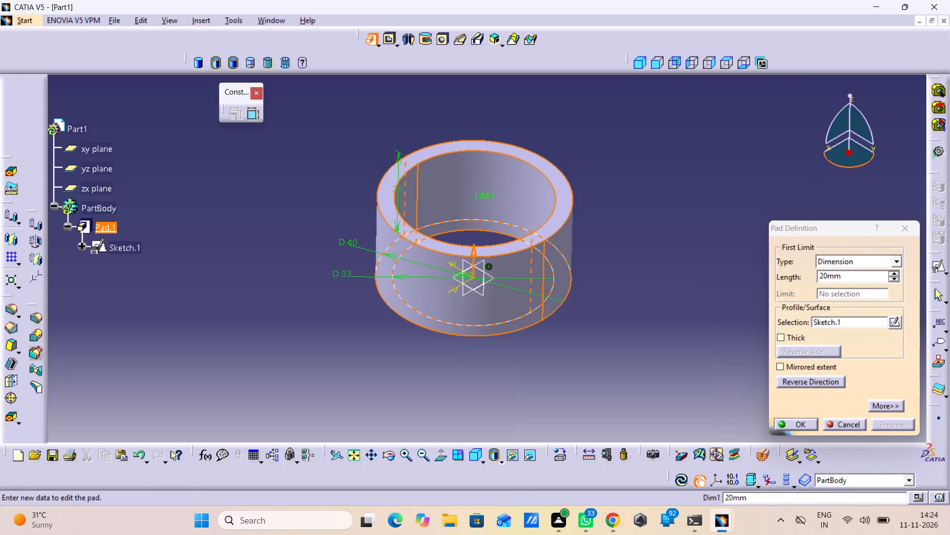
Cancel the pad in progress, reopen Sketch.1 and delete the 33 mm circle.
click(859, 426)
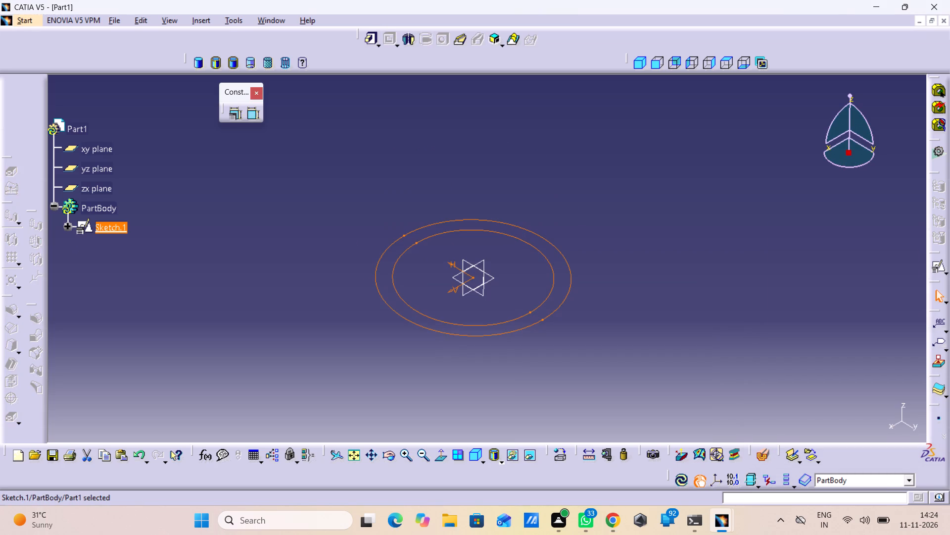
double_click(95, 225)
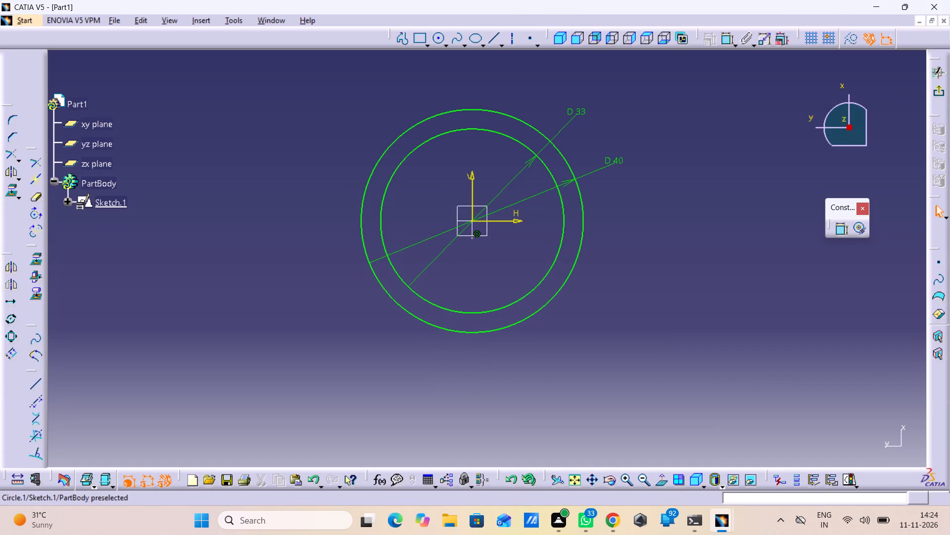
right_click(566, 220)
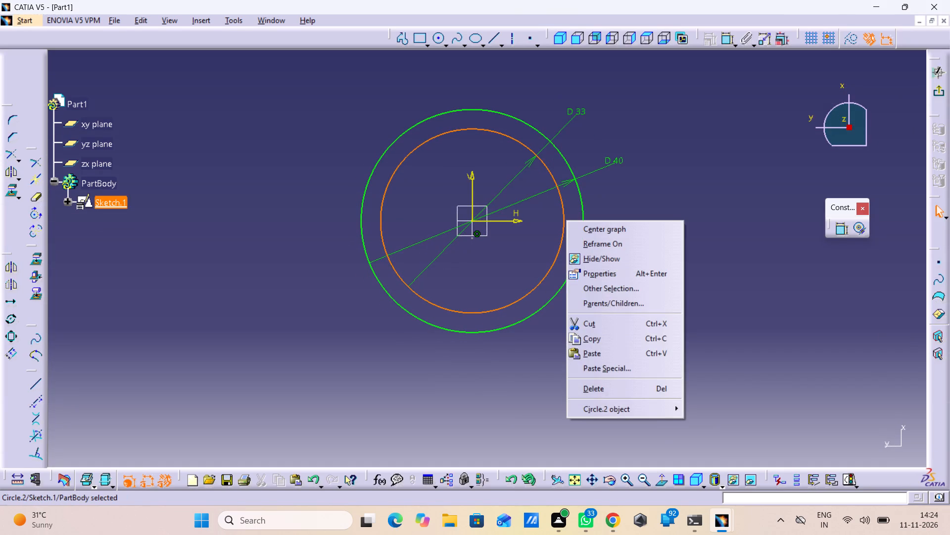
click(572, 389)
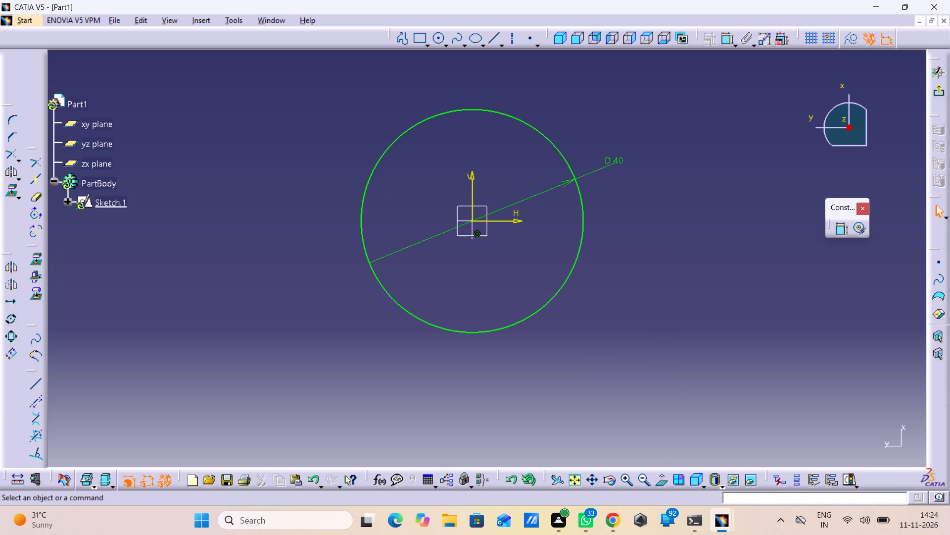
Leave the sketch and pad the 40 mm circle to a length of 15 mm.
click(937, 96)
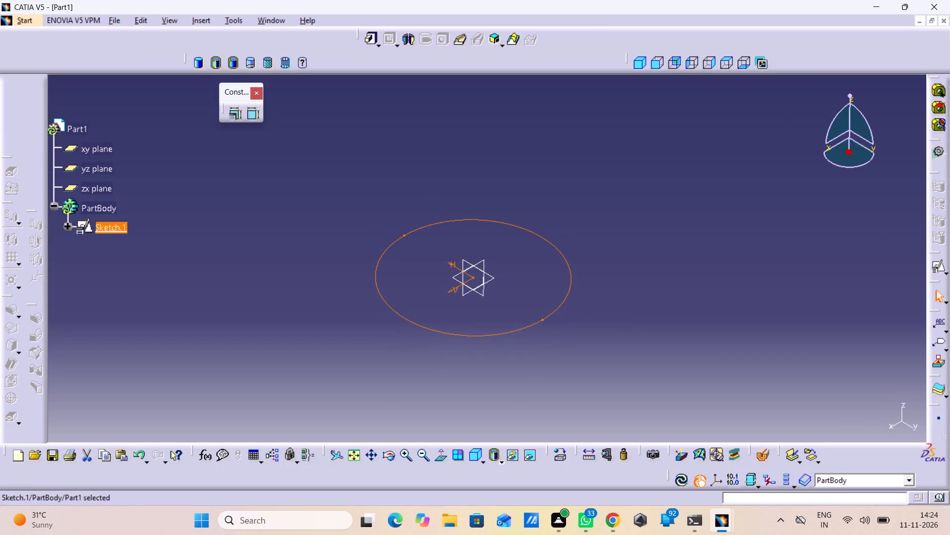
click(366, 39)
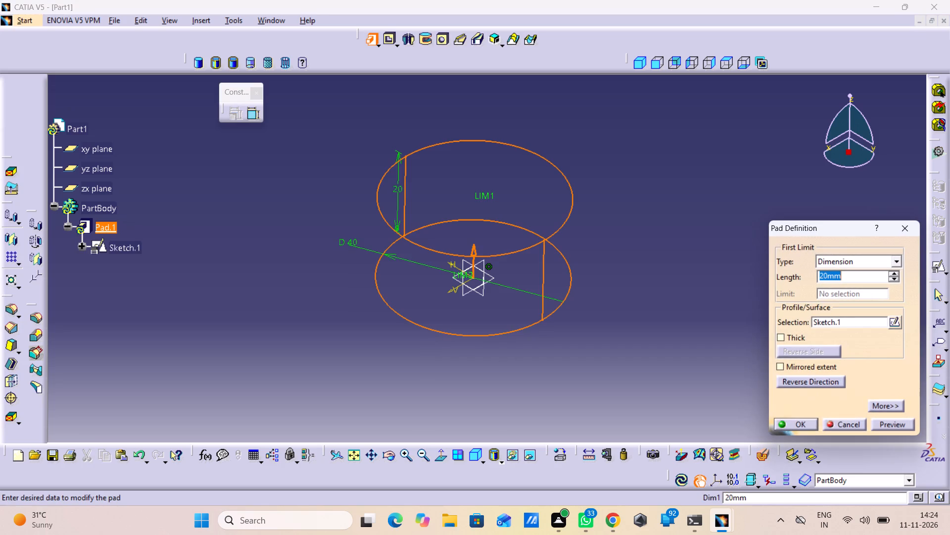
text(15)
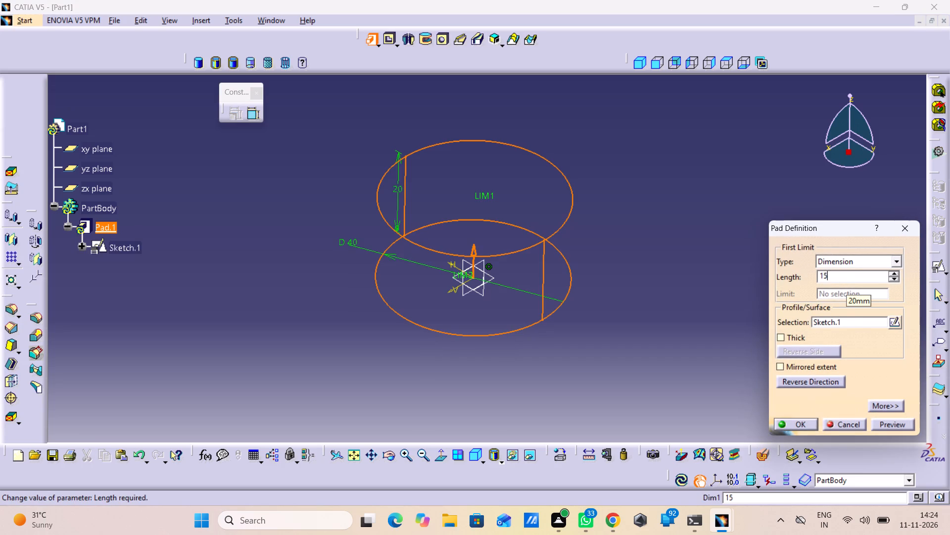
key(Return)
drag(747, 256, 737, 250)
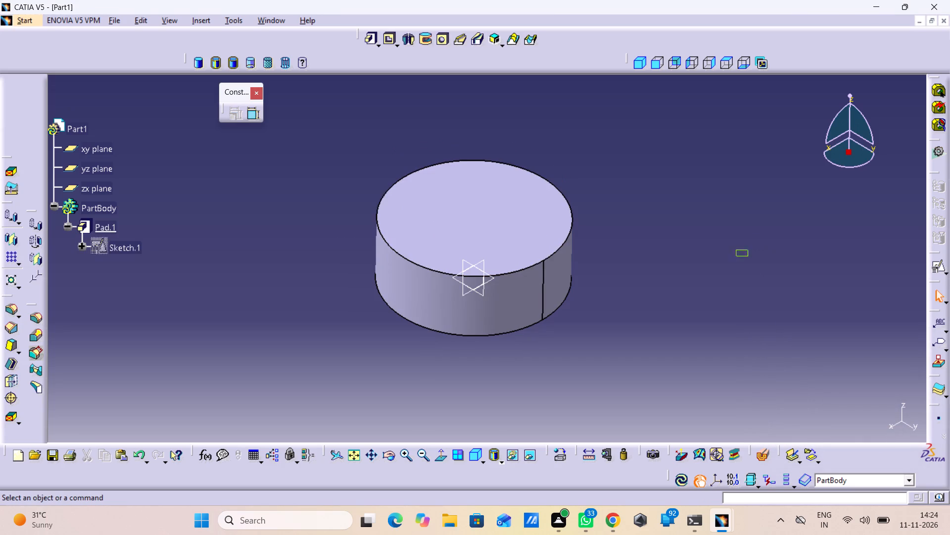
Create a positioned sketch on the disc's top face with the Swap and Reverse V orientation options enabled.
click(424, 189)
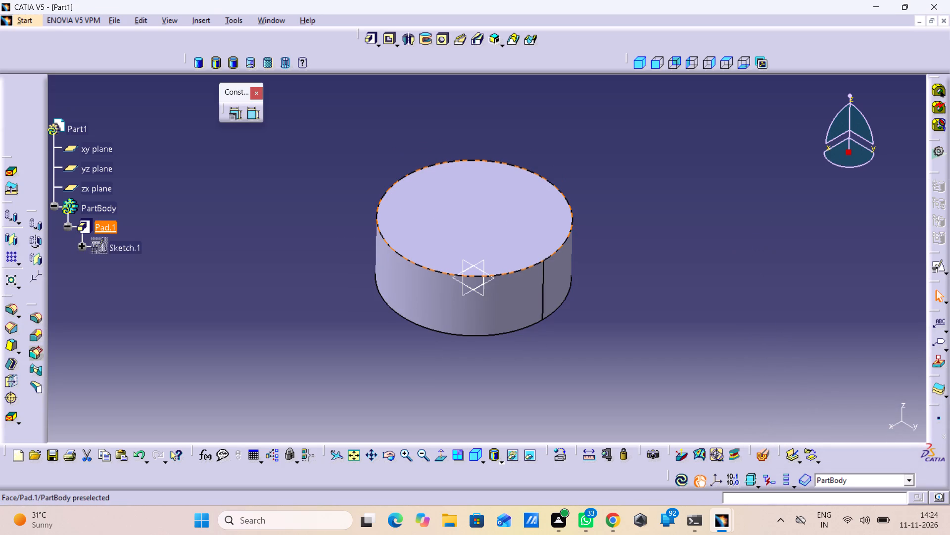
click(481, 188)
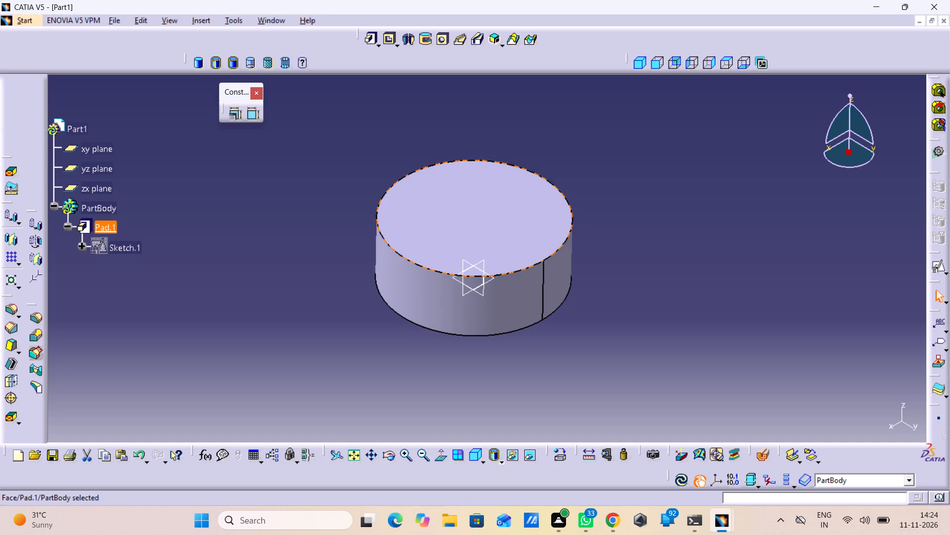
click(937, 267)
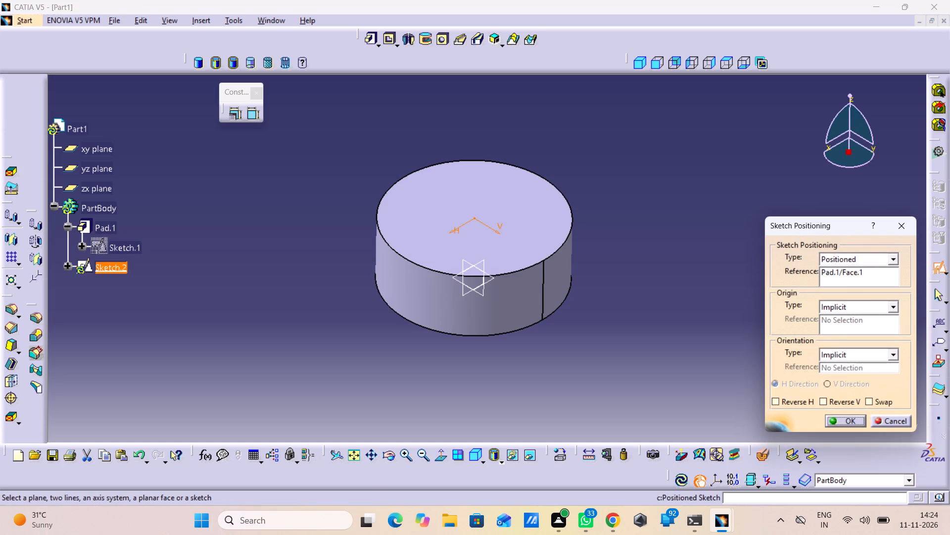
click(871, 398)
click(820, 404)
click(839, 423)
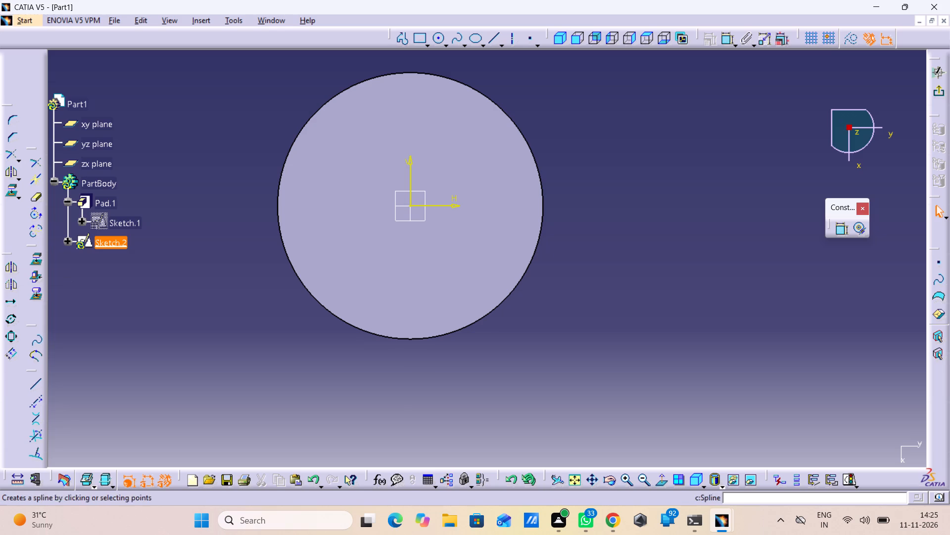
Sketch a circle centred on the origin of the top face and constrain its diameter to 33 mm.
double_click(434, 40)
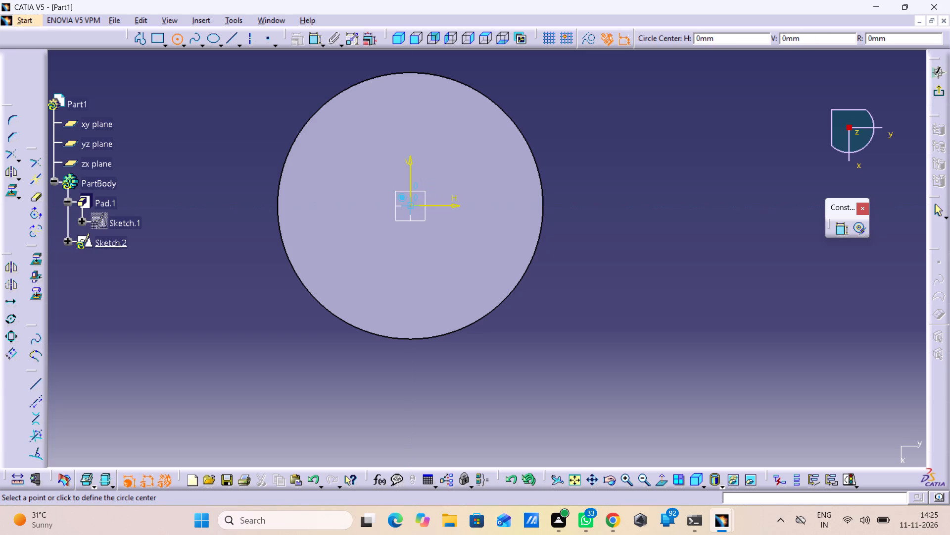
click(411, 208)
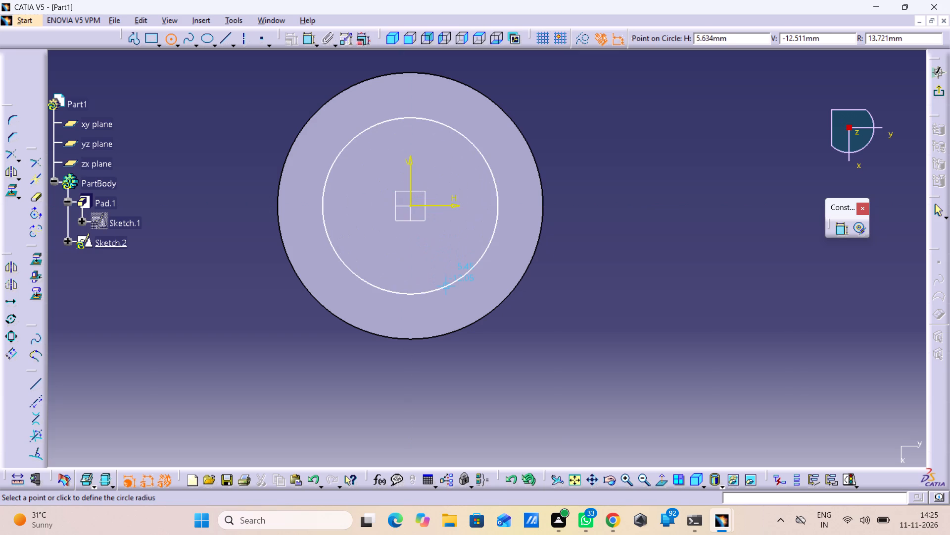
click(453, 296)
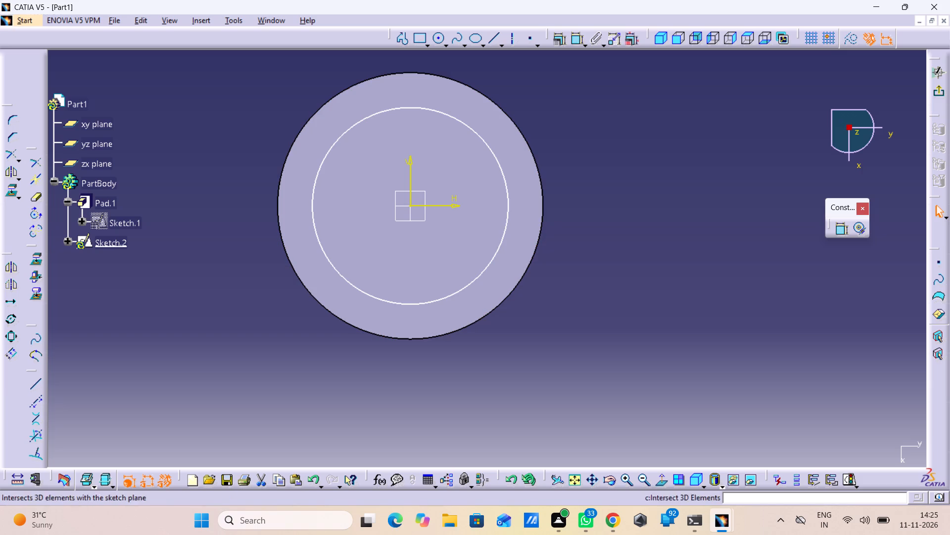
double_click(843, 232)
click(606, 162)
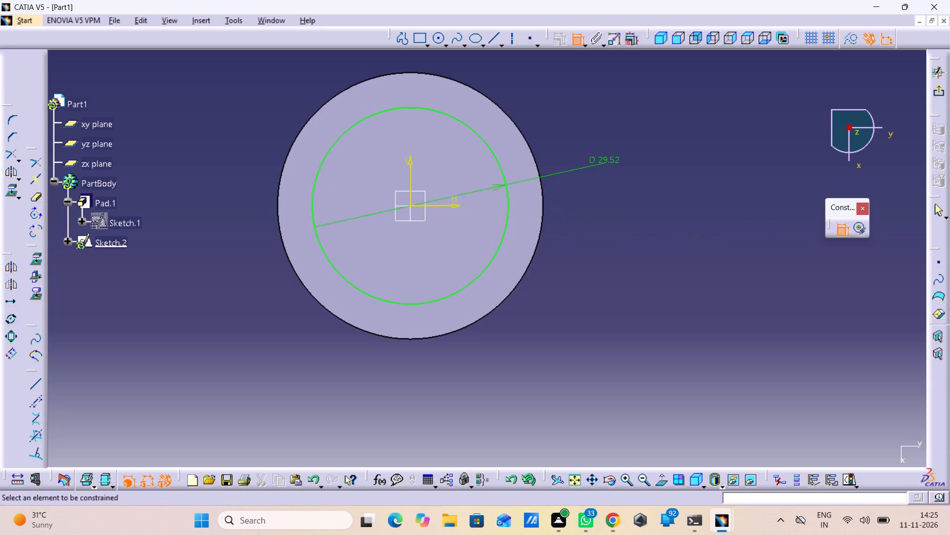
double_click(607, 159)
key(3)
key(3)
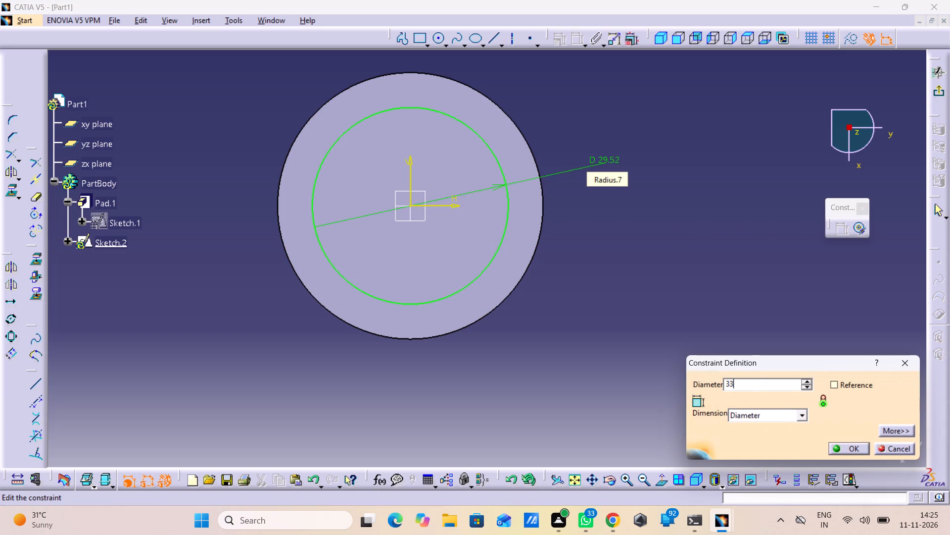
key(Return)
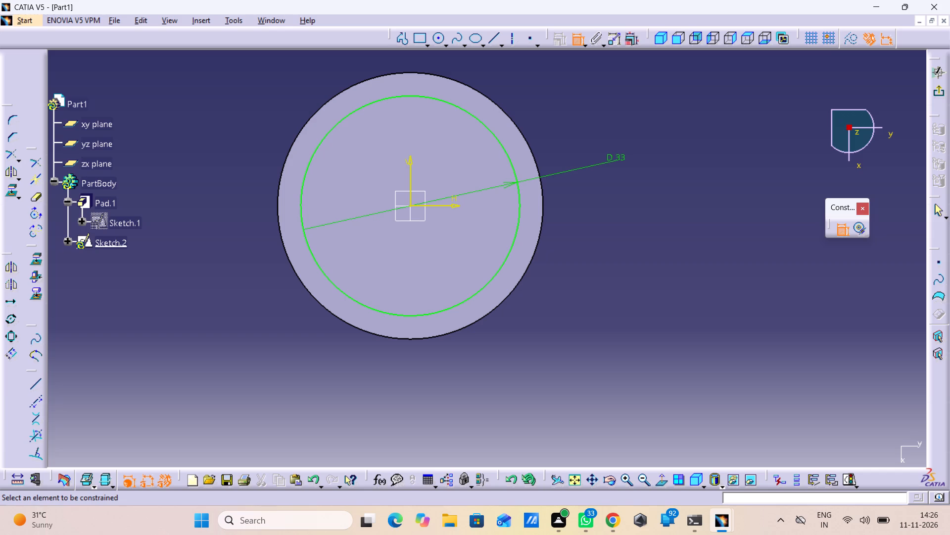
Leave the sketch and cut a 5 mm deep pocket into the disc from the 33 mm circle.
click(940, 92)
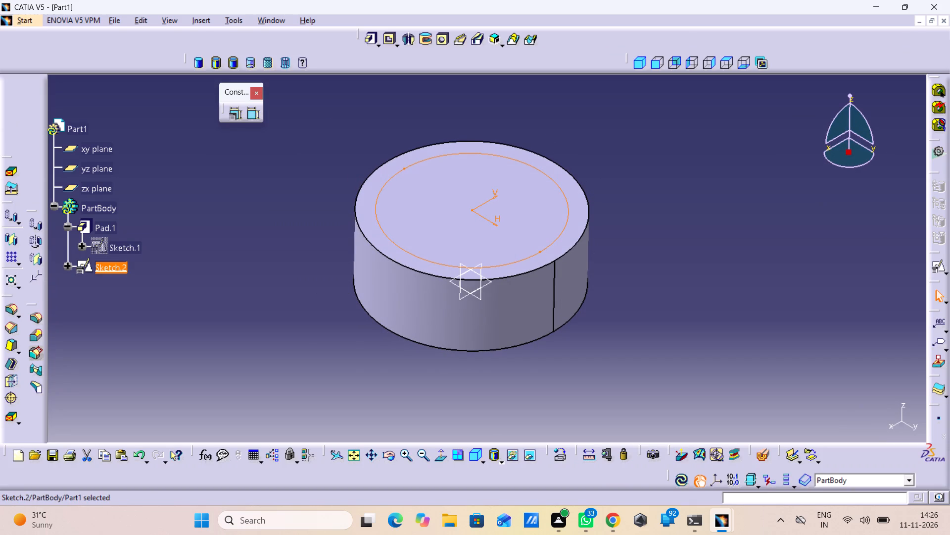
click(388, 39)
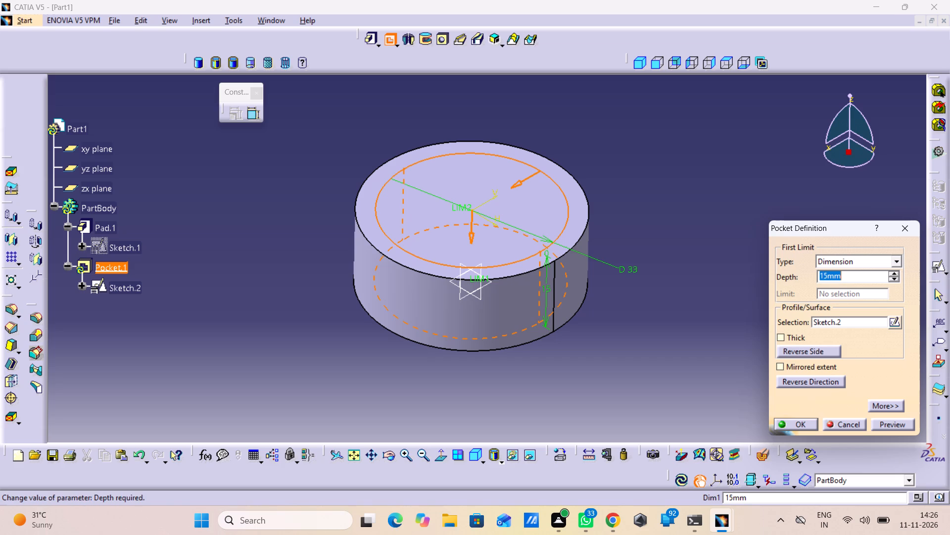
key(5)
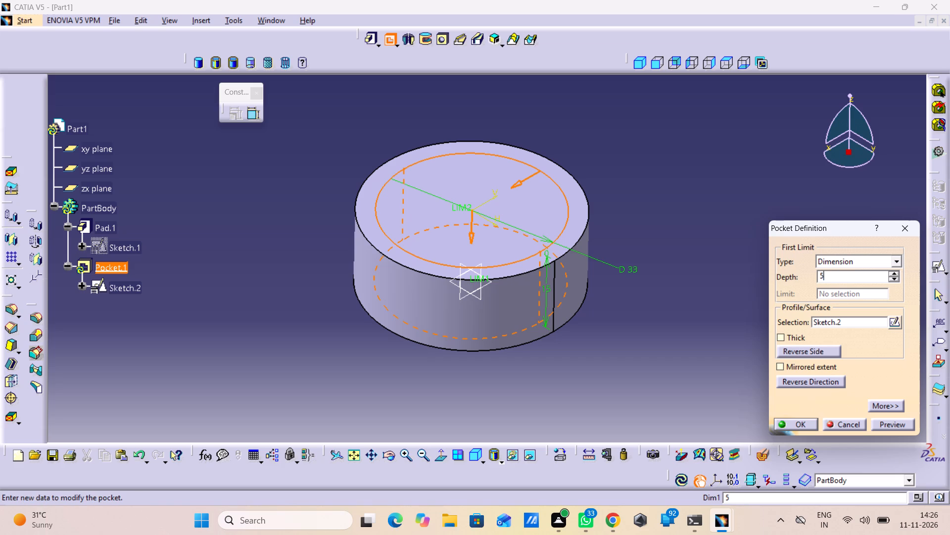
click(905, 425)
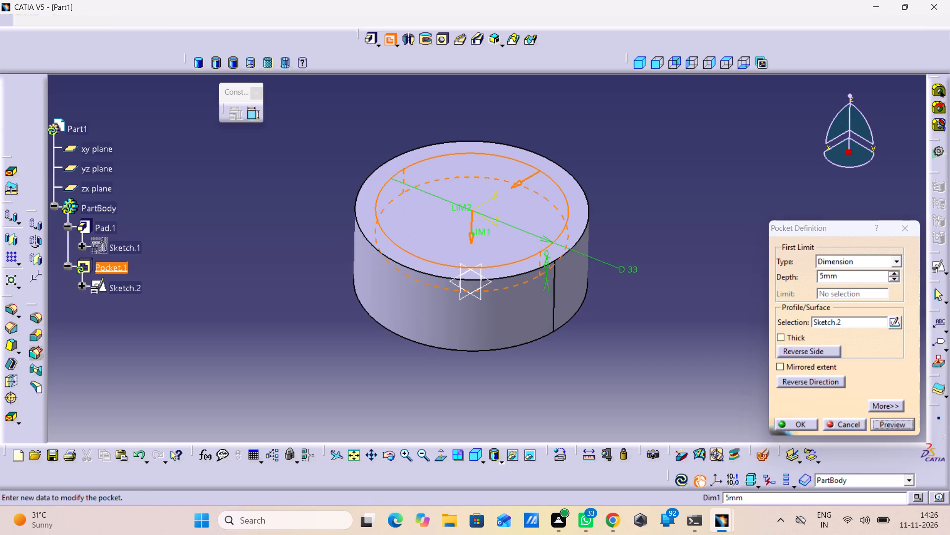
middle_drag(663, 183, 578, 487)
right_drag(663, 183, 578, 487)
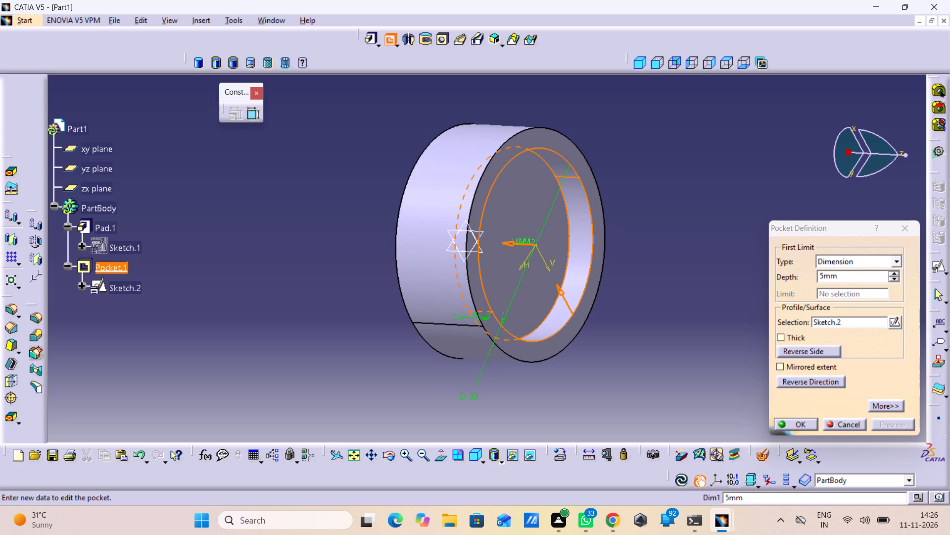
click(805, 423)
click(714, 399)
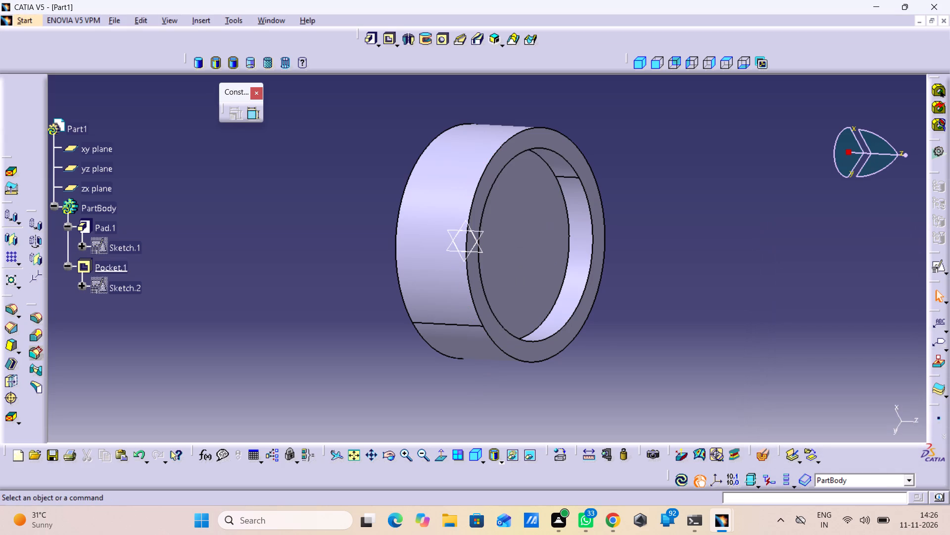
Create a positioned sketch on the disc's flat face opposite the pocket, using the default orientation.
middle_drag(384, 288, 574, 321)
right_drag(386, 284, 574, 321)
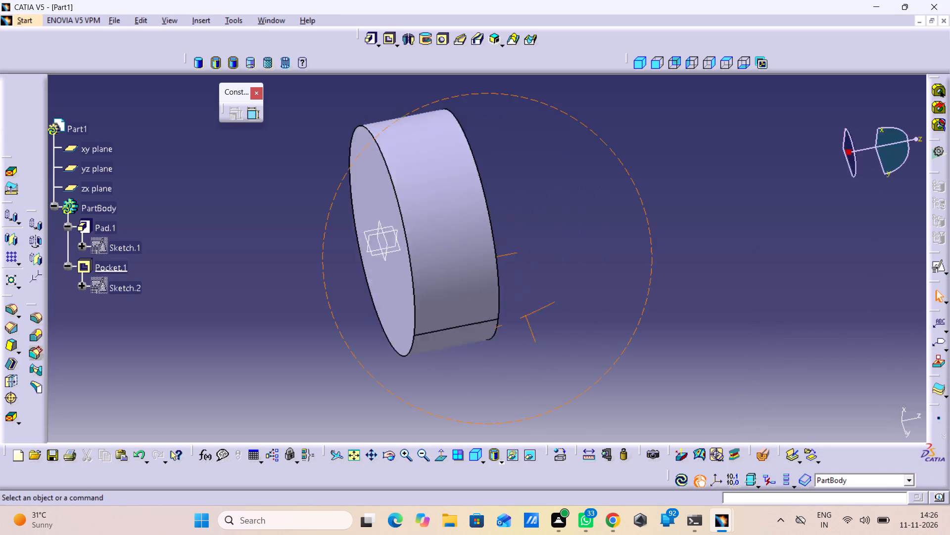
middle_drag(574, 321, 505, 413)
right_drag(574, 321, 505, 413)
middle_drag(505, 413, 507, 414)
right_click(510, 416)
middle_drag(500, 390, 630, 486)
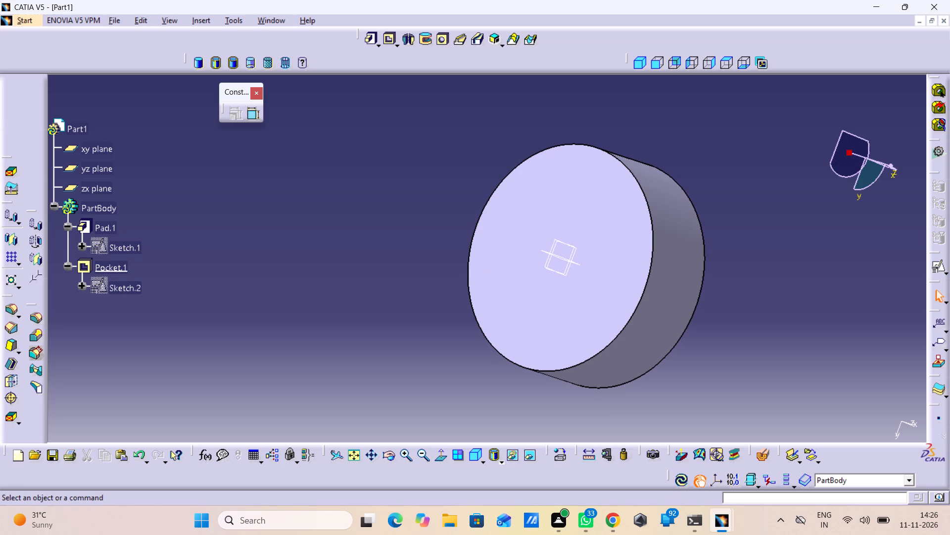
click(602, 298)
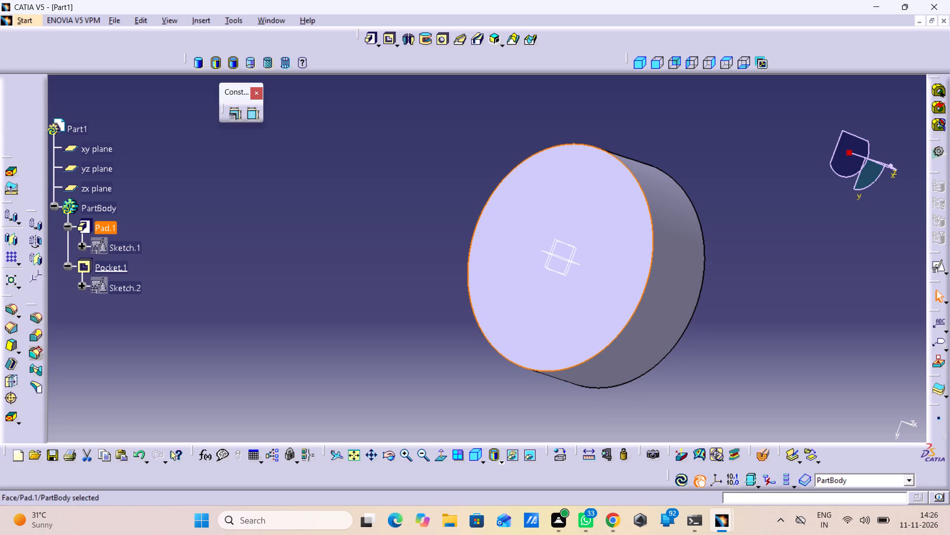
click(938, 271)
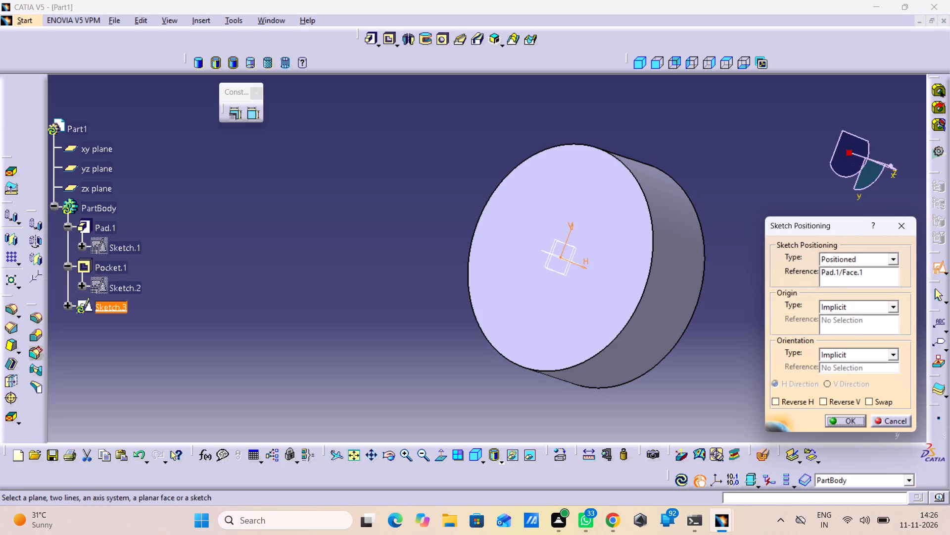
click(843, 419)
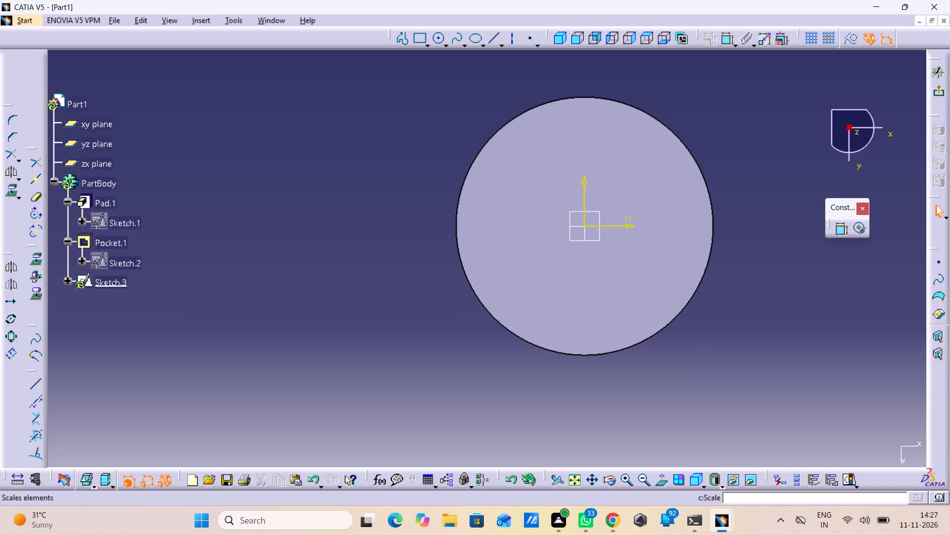
Sketch a circle about 28 mm in diameter centred on the sketch origin of the disc's flat face.
click(441, 42)
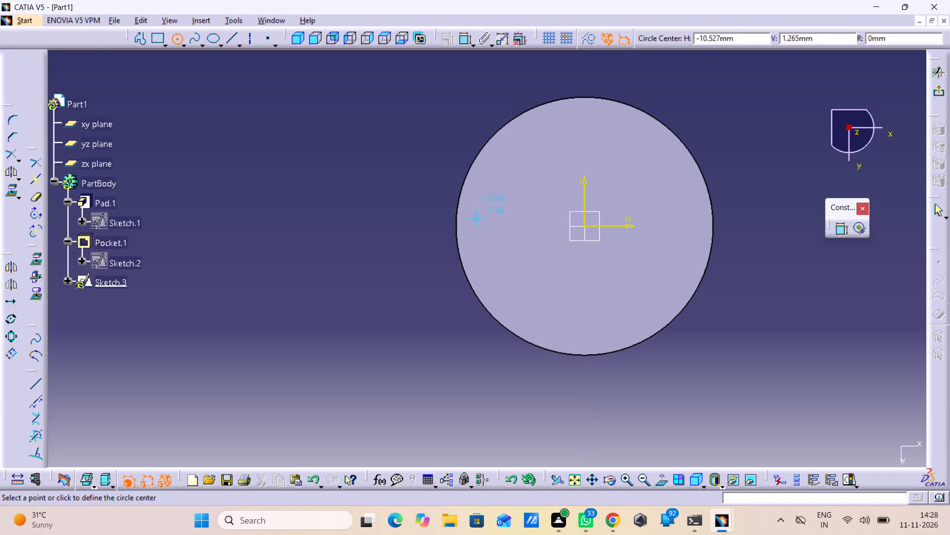
click(586, 226)
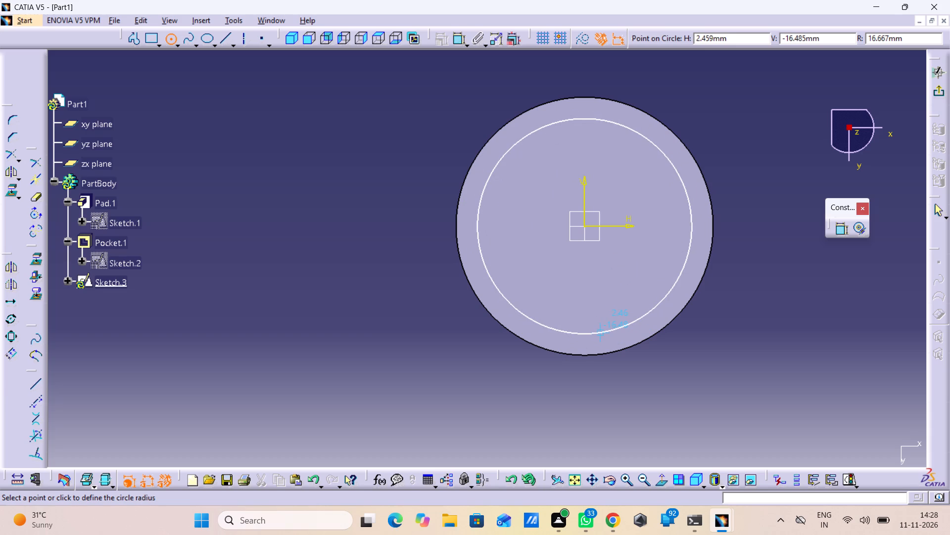
click(583, 317)
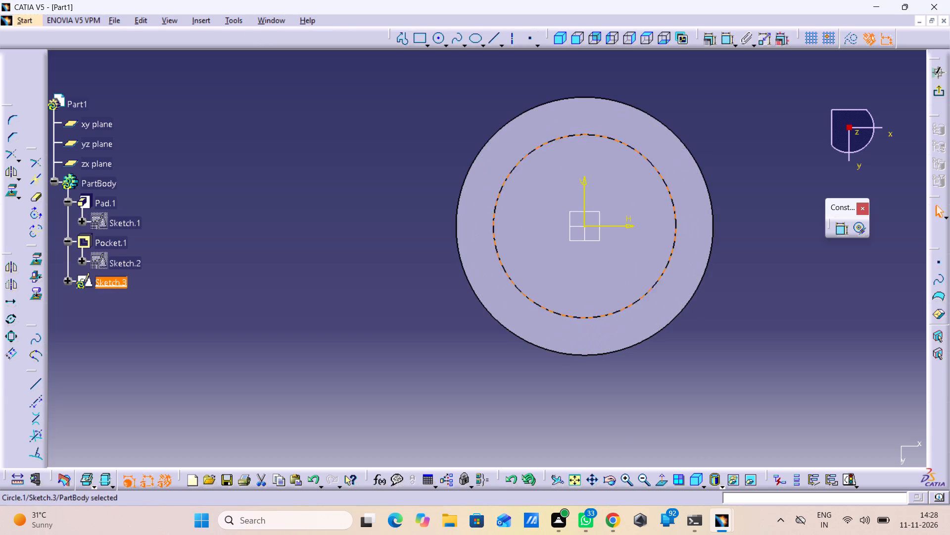
Add a diameter constraint to the new circle, set it to 33 mm, and leave the sketch.
click(812, 228)
click(843, 231)
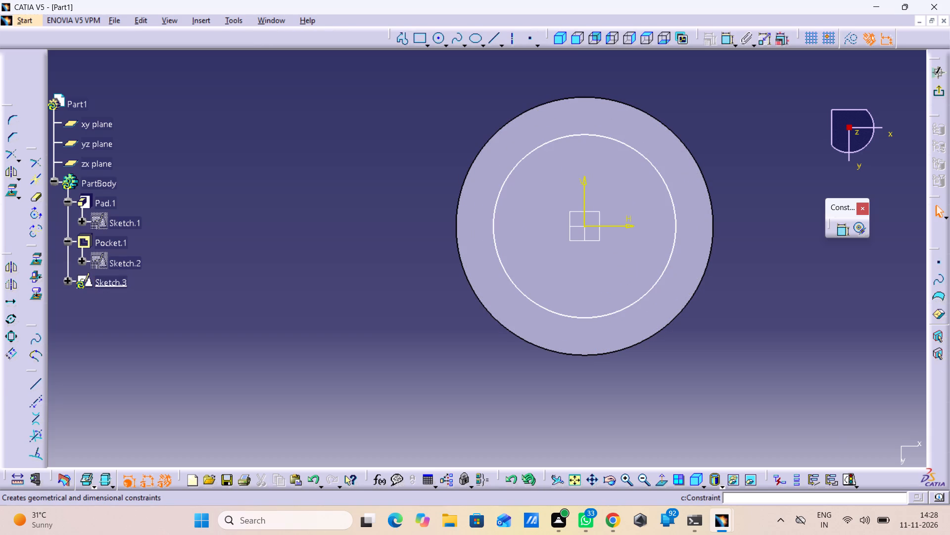
click(672, 218)
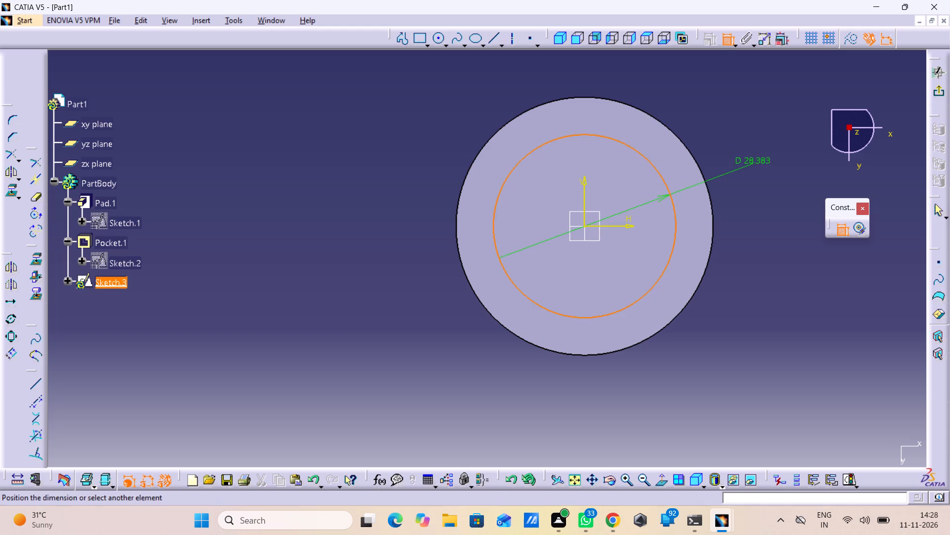
double_click(755, 160)
click(756, 160)
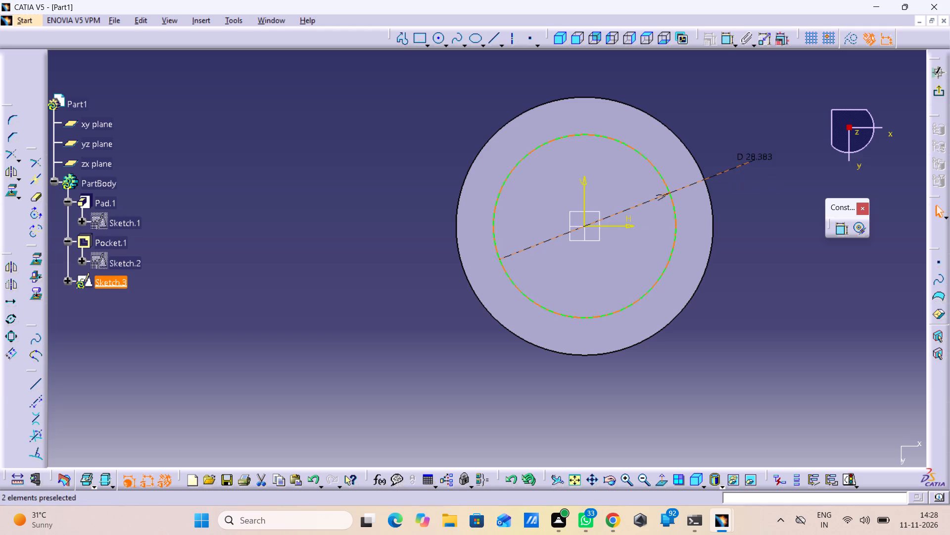
click(751, 153)
click(751, 157)
double_click(756, 158)
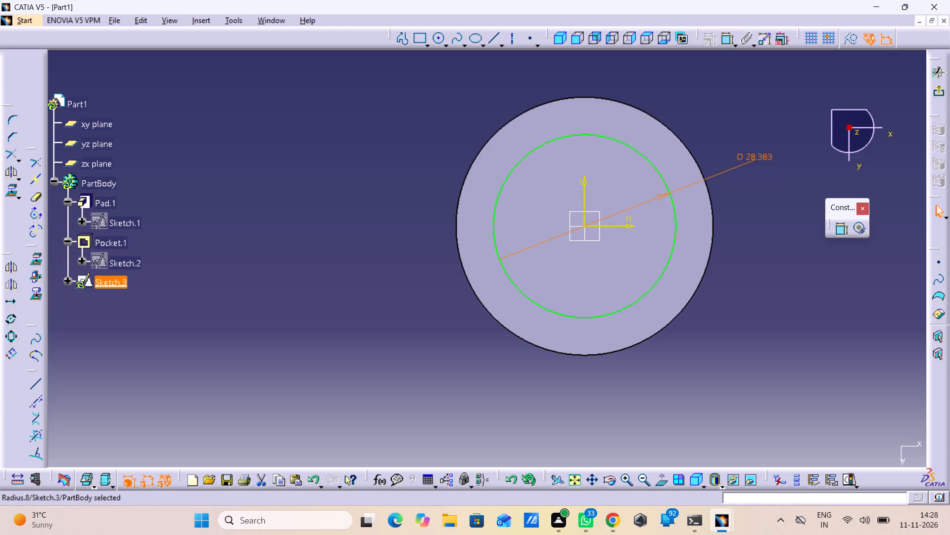
text(33)
key(Return)
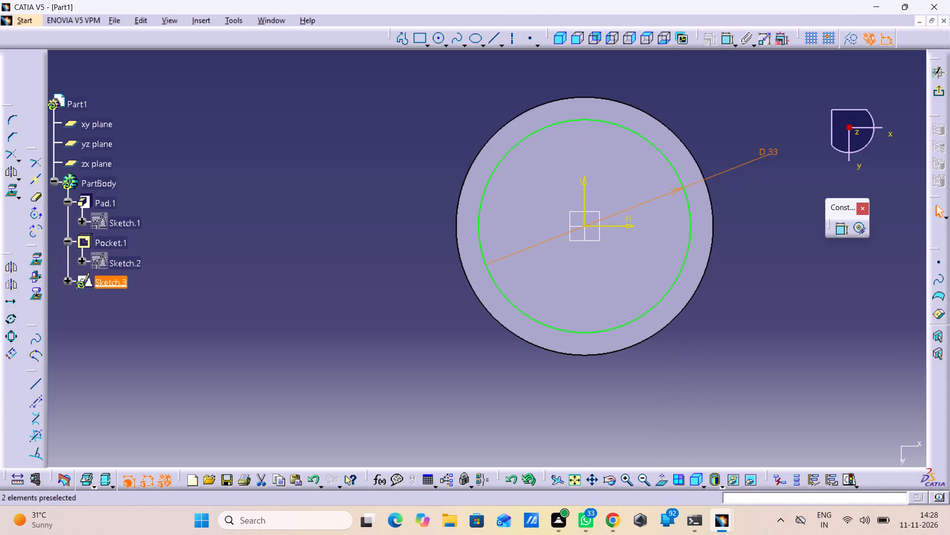
click(720, 213)
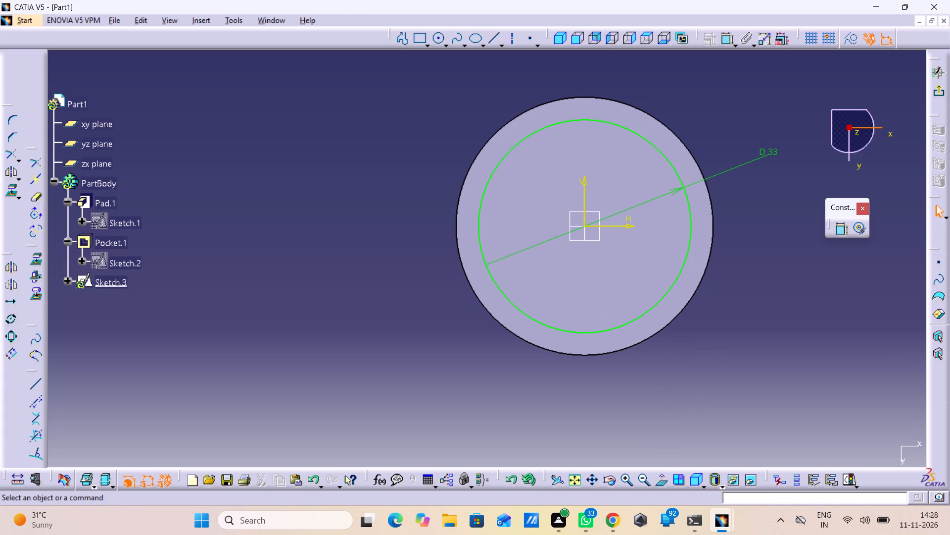
click(940, 87)
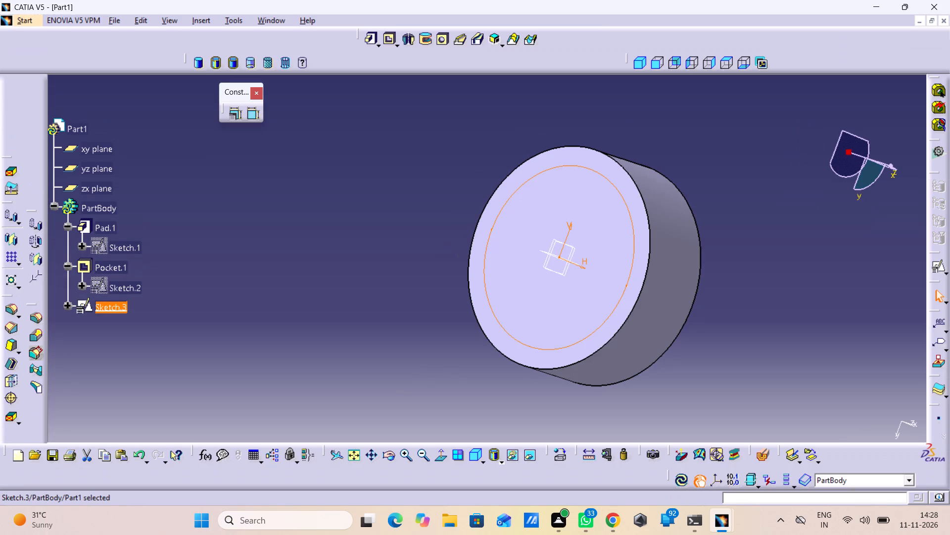
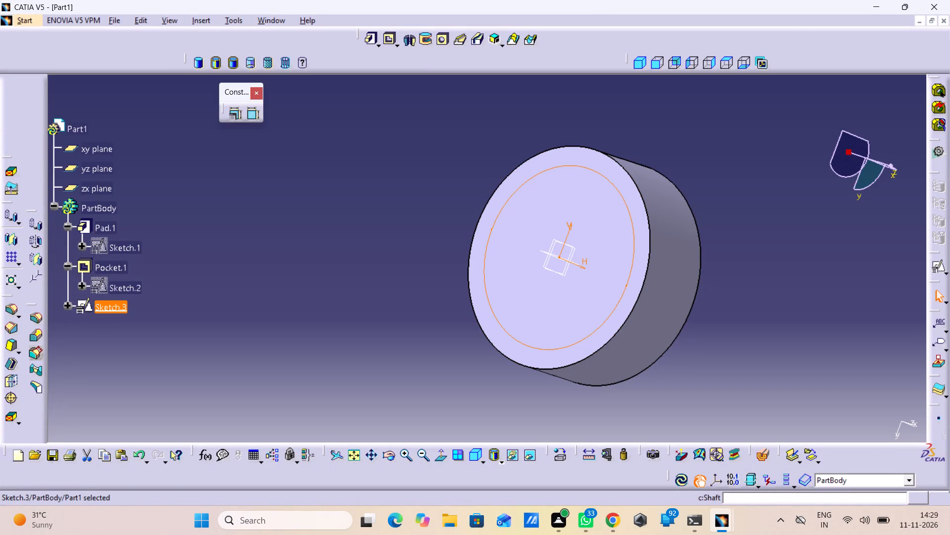
Undo the pocket, pad and all sketches, back to an empty PartBody.
click(395, 39)
click(390, 40)
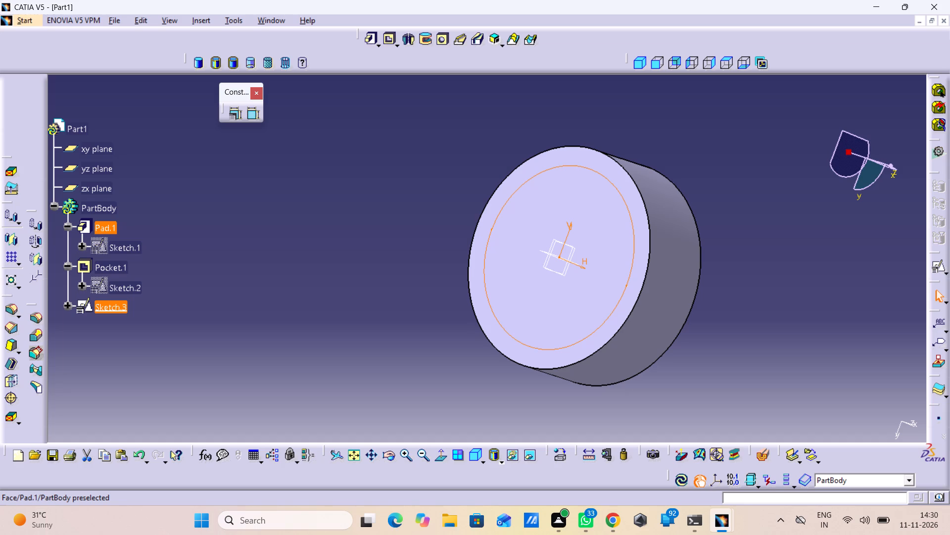
key(ctrl+z)
key(ctrl+z)
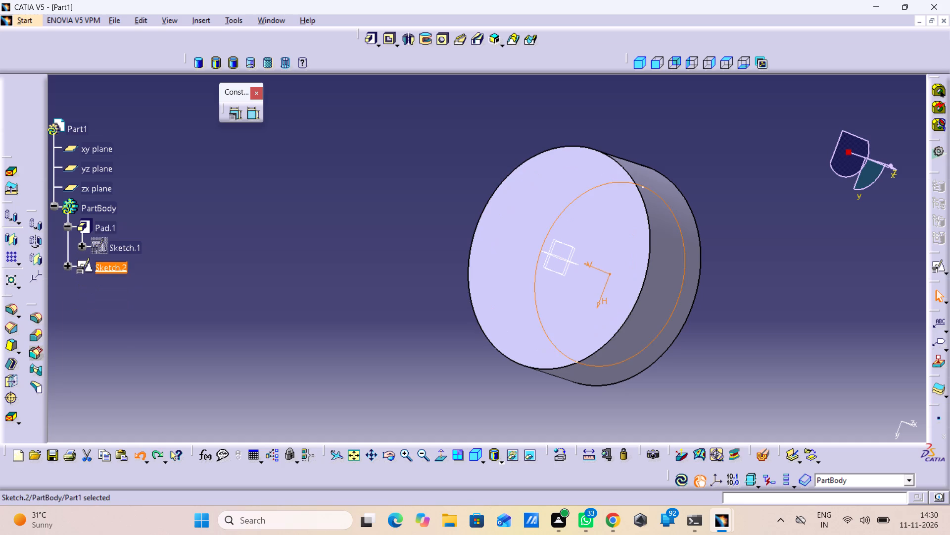
key(ctrl+z)
key(ctrl+z)
key(ctrl+z)
key(ctrl+z)
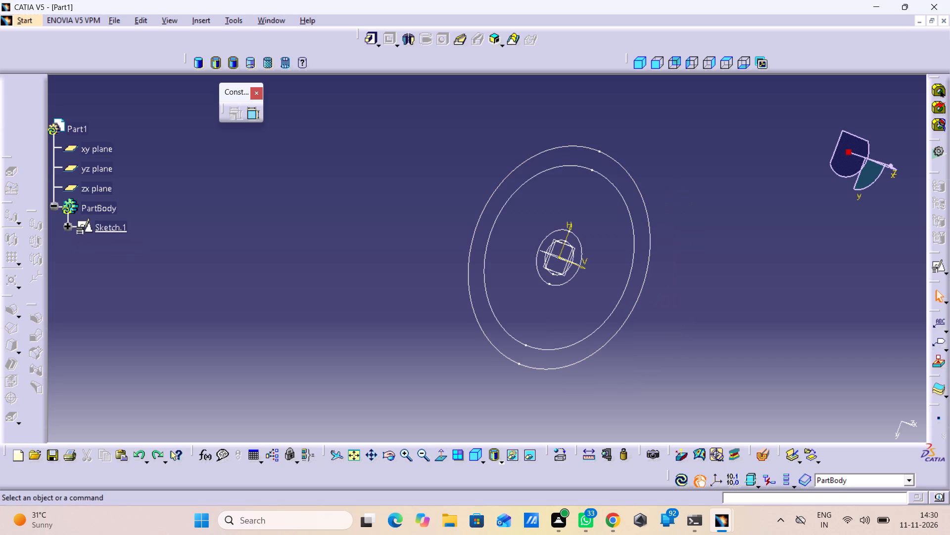
key(ctrl+z)
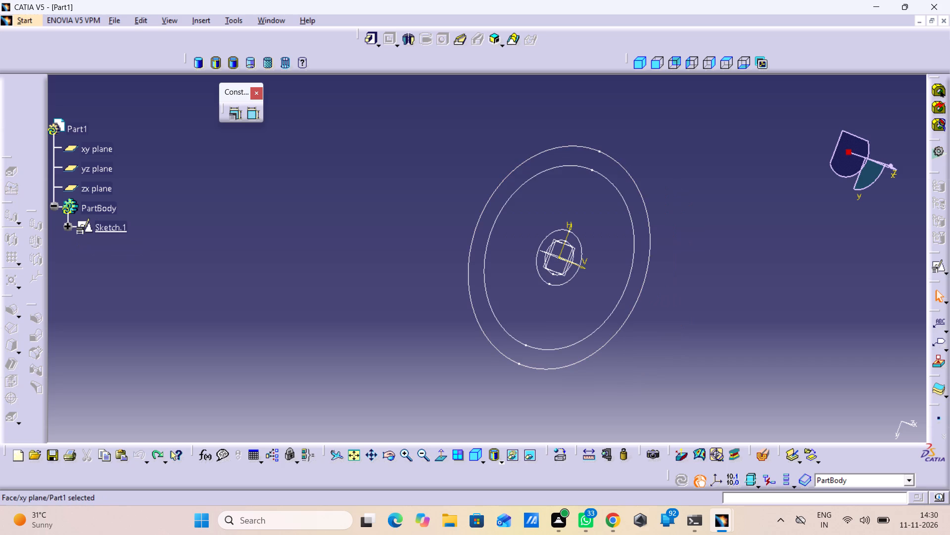
key(ctrl+z)
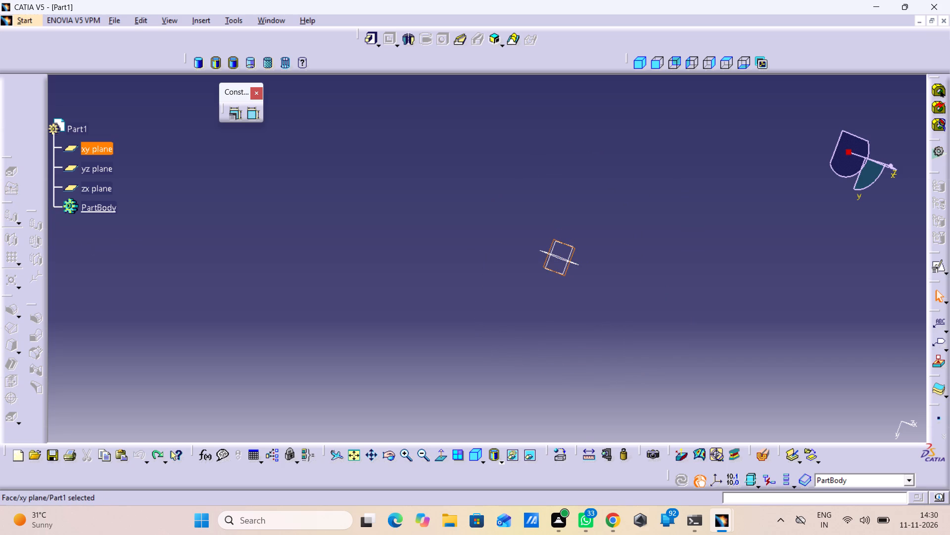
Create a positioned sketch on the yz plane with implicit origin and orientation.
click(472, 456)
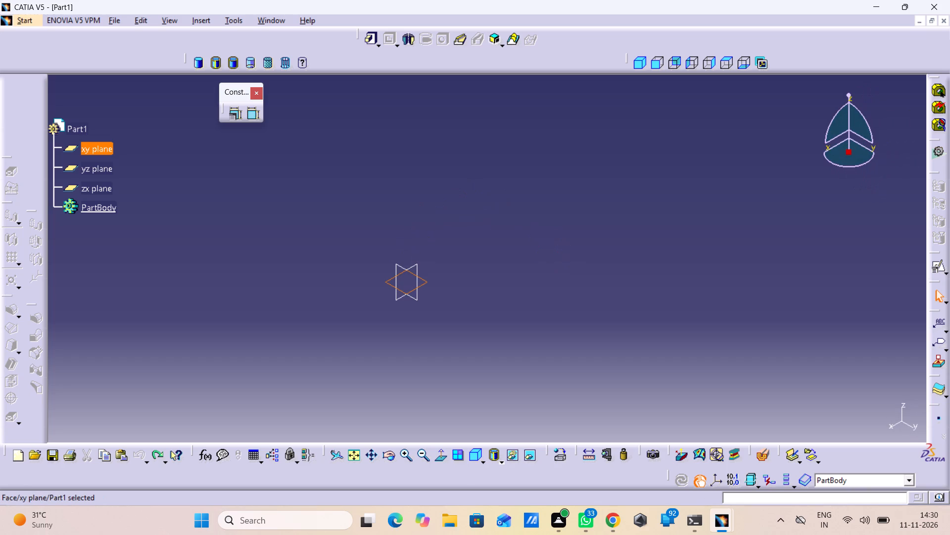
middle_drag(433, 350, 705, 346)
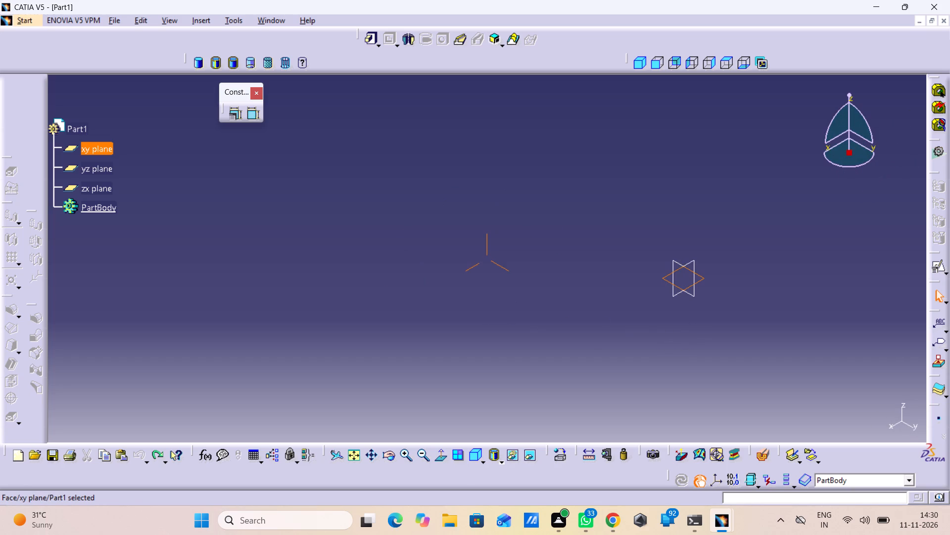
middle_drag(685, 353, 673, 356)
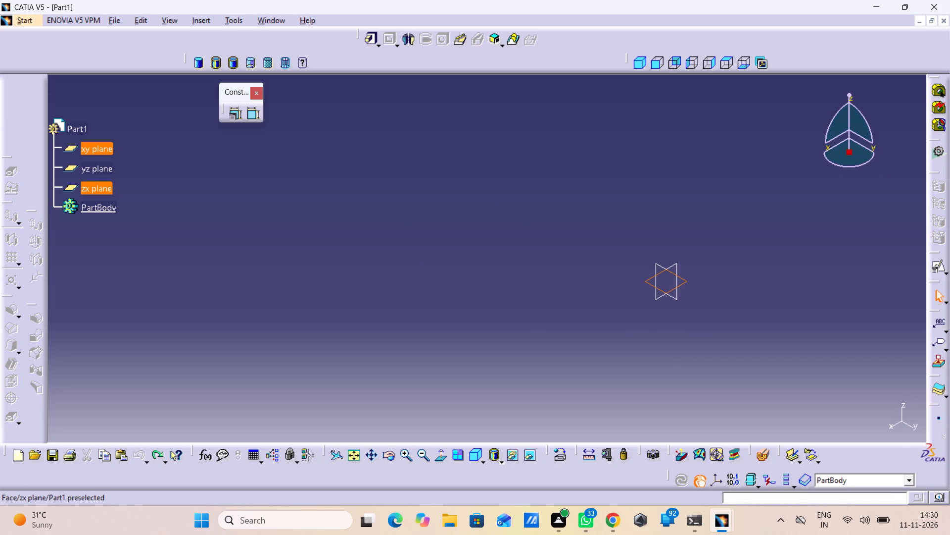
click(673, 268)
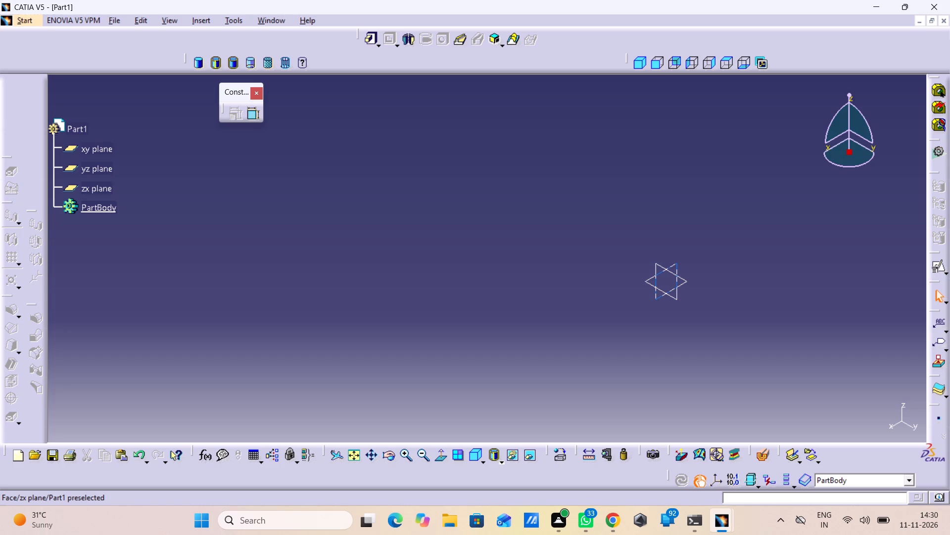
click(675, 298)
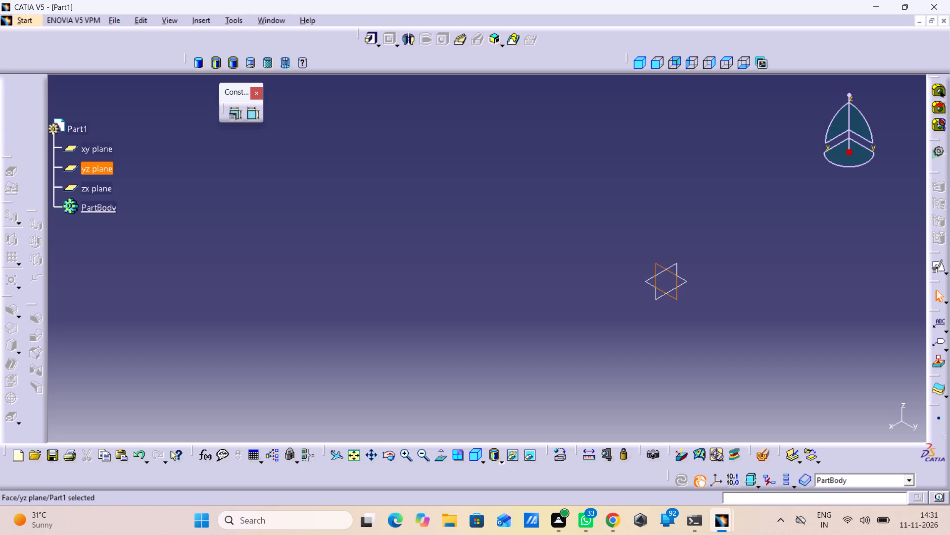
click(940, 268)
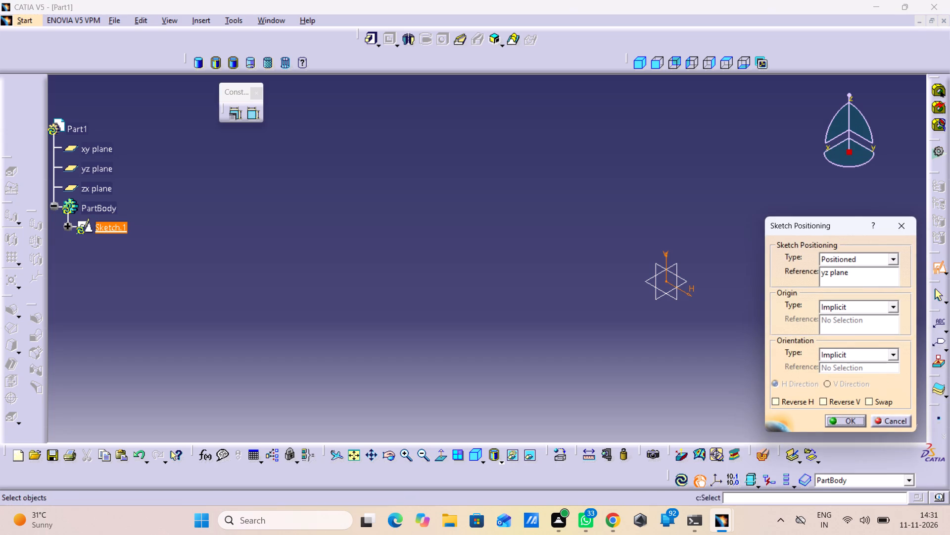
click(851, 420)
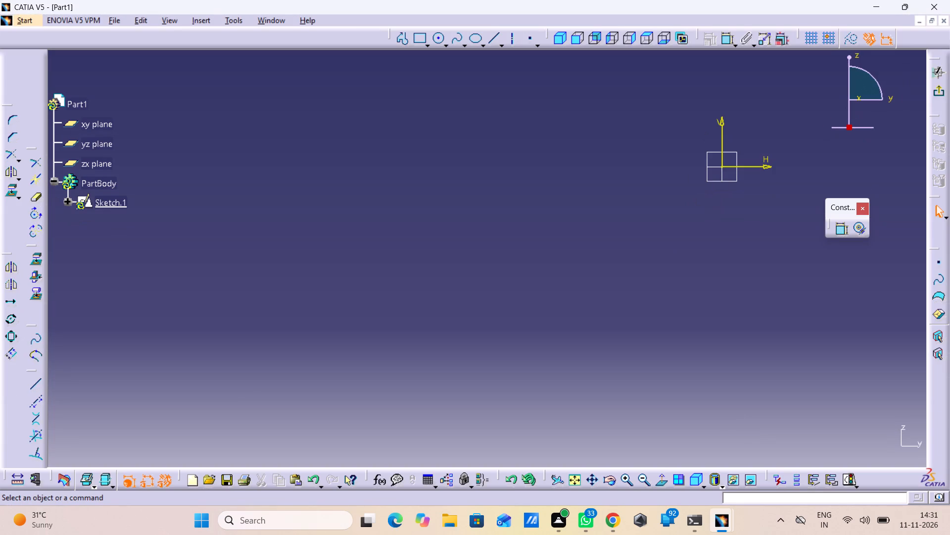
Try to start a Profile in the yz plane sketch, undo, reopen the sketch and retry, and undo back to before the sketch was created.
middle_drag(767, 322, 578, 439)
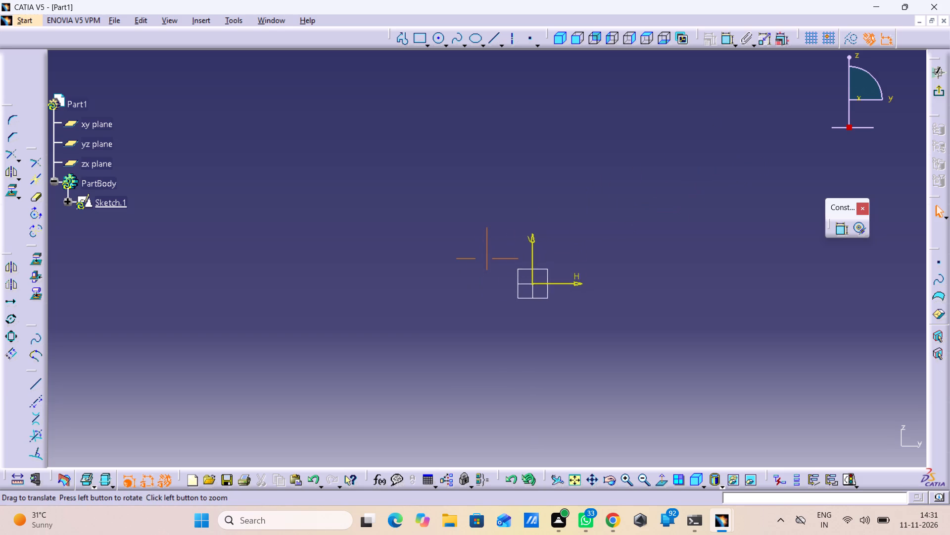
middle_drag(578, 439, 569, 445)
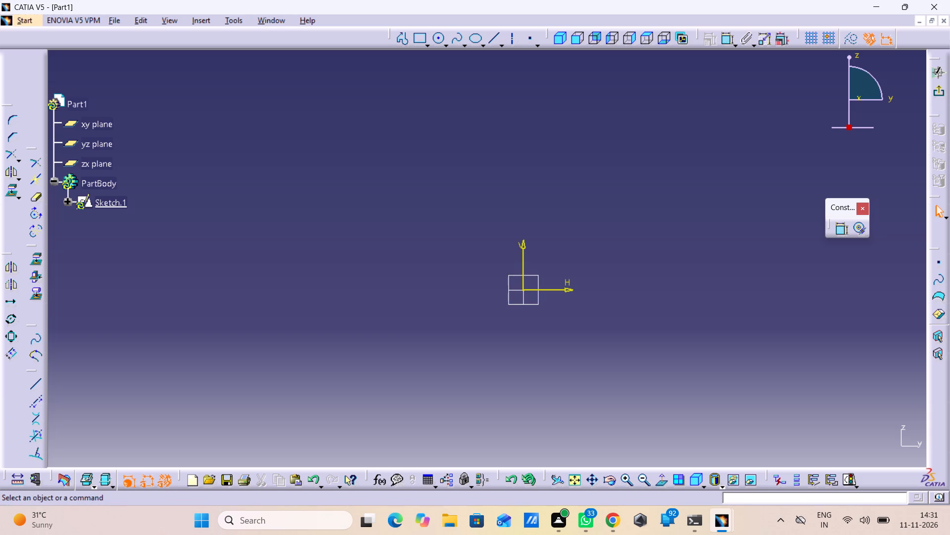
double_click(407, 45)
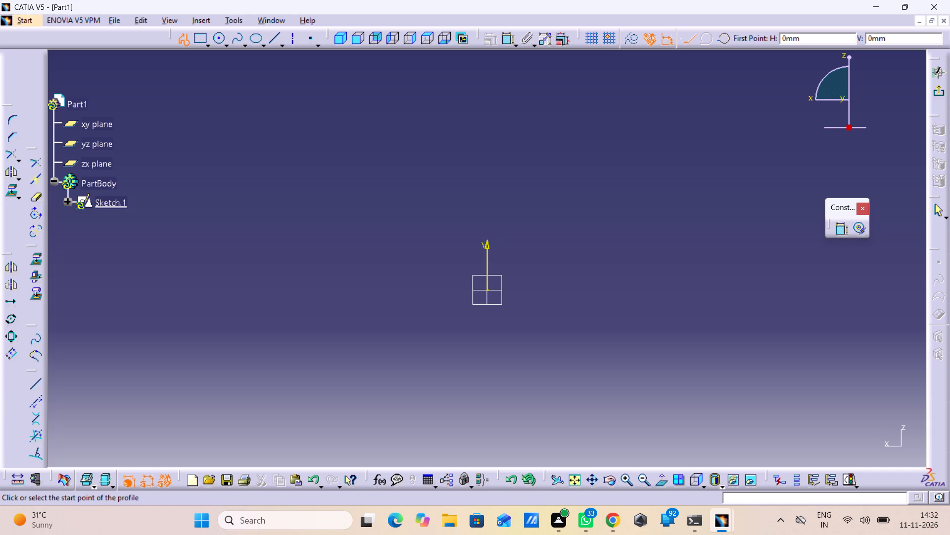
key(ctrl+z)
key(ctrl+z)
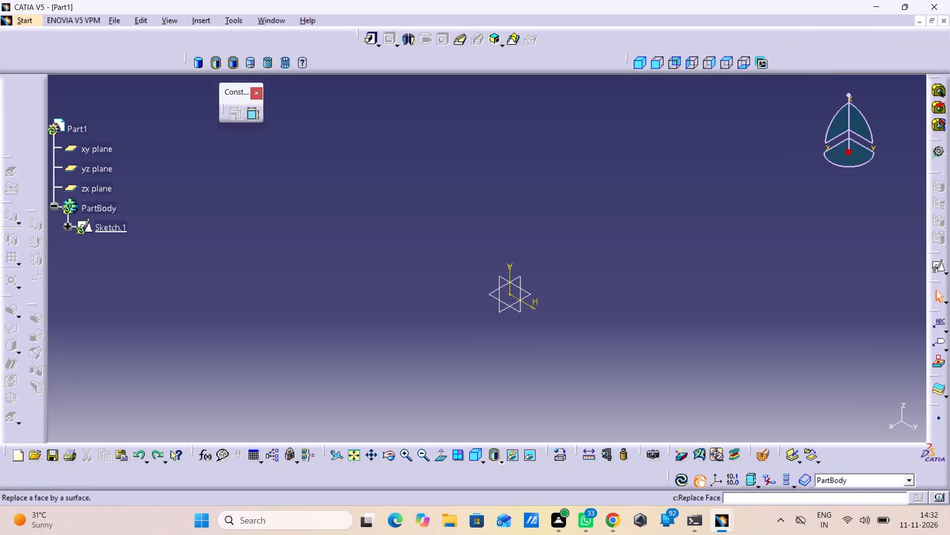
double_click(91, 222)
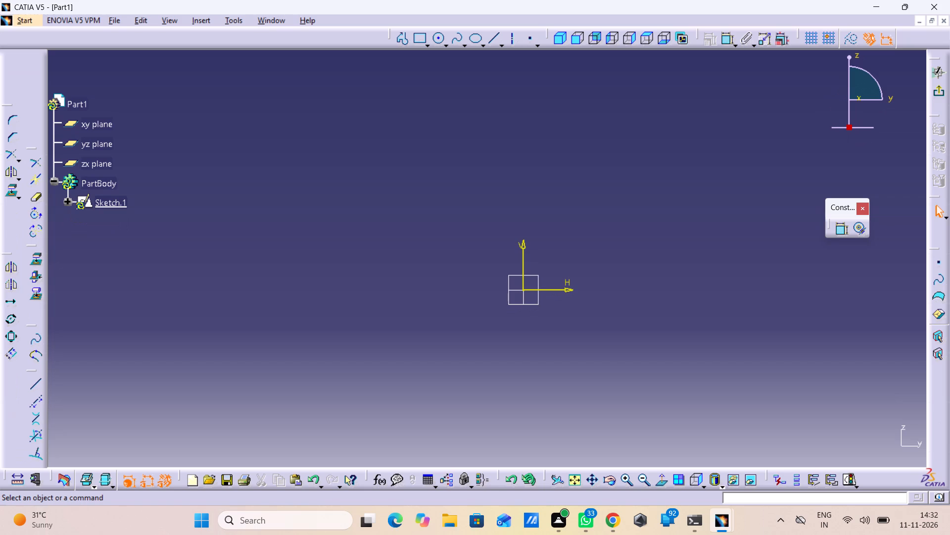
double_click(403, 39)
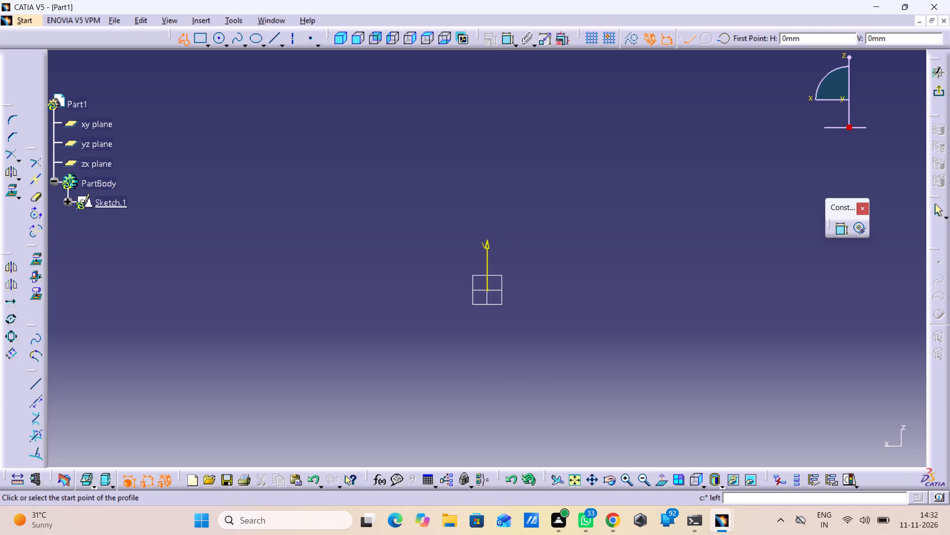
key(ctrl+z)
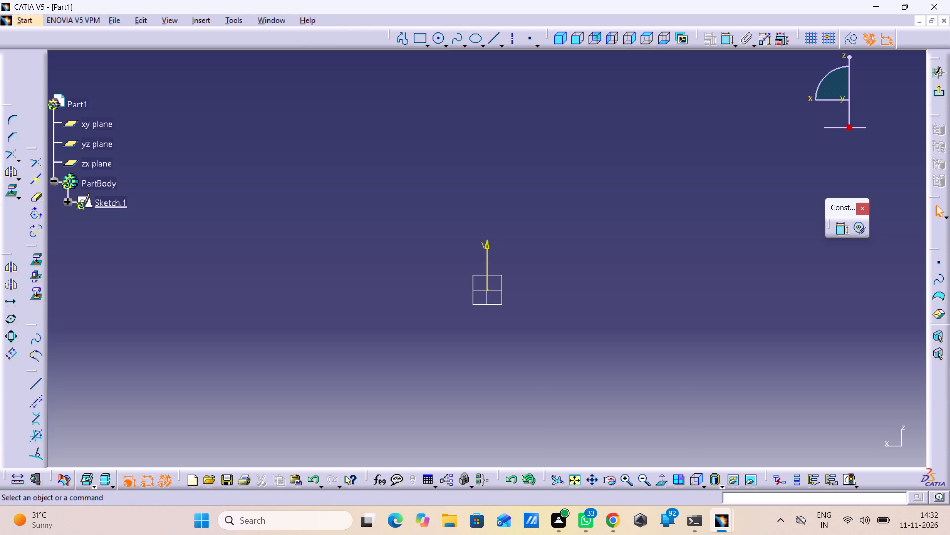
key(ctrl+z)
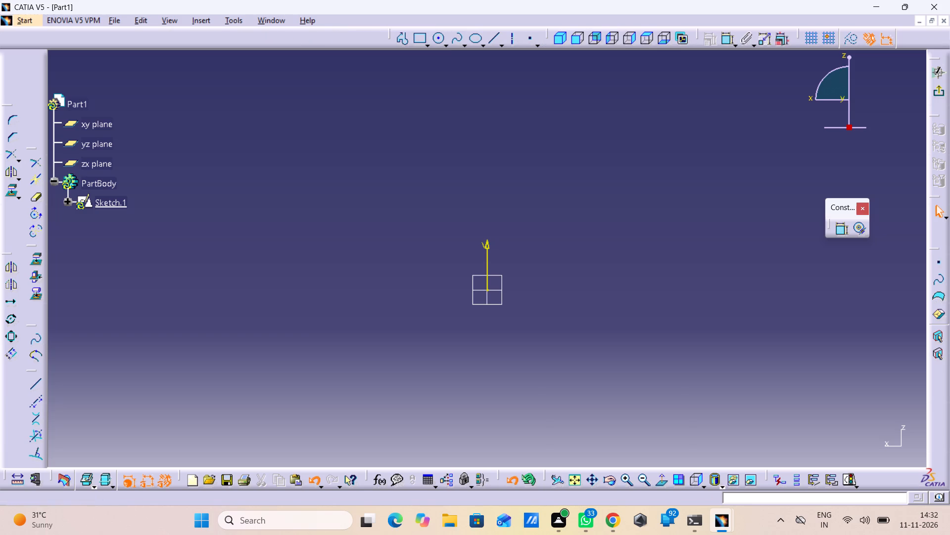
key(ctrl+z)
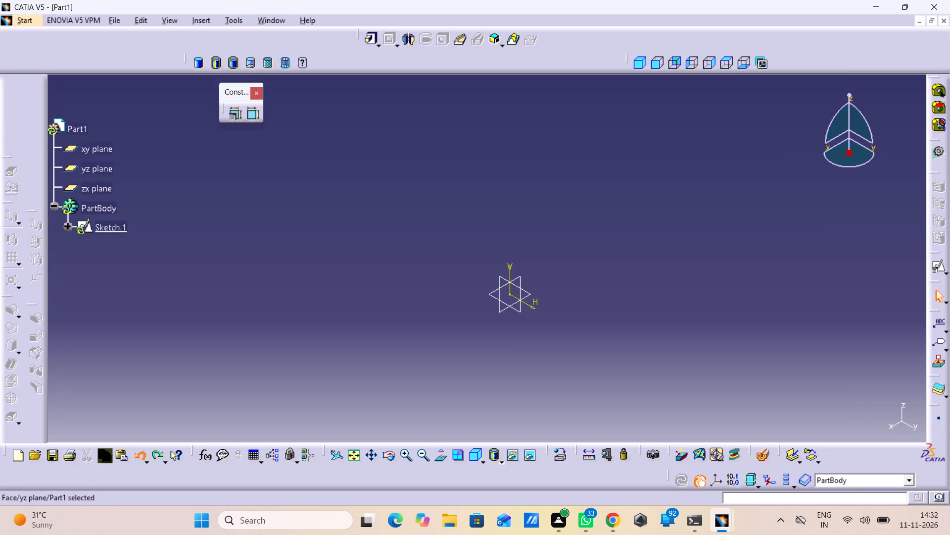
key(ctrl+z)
Create a positioned sketch on the yz plane, keeping the implicit origin and orientation.
click(638, 295)
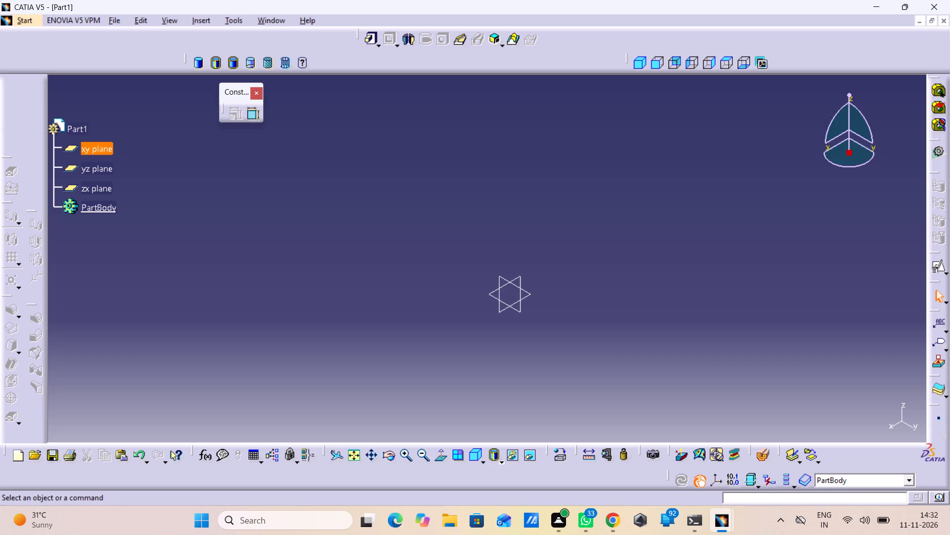
click(521, 309)
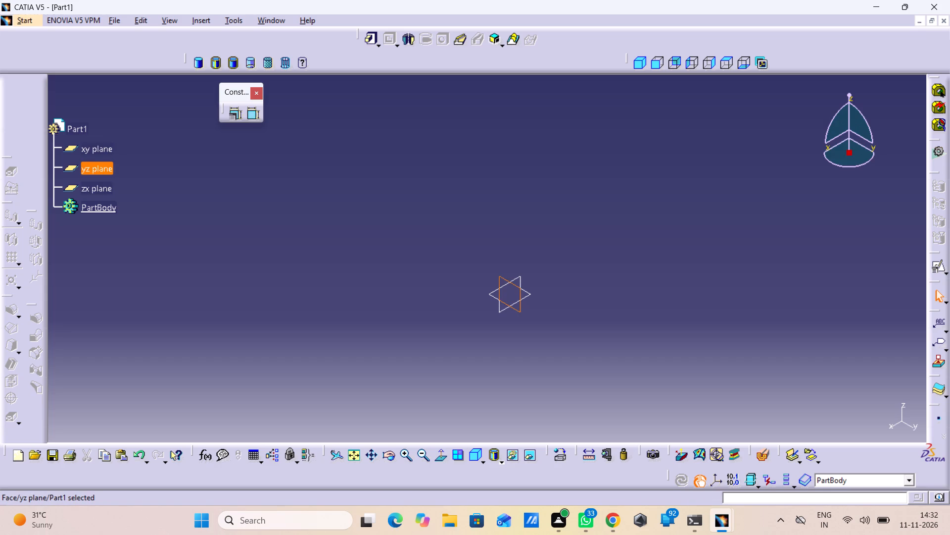
click(939, 273)
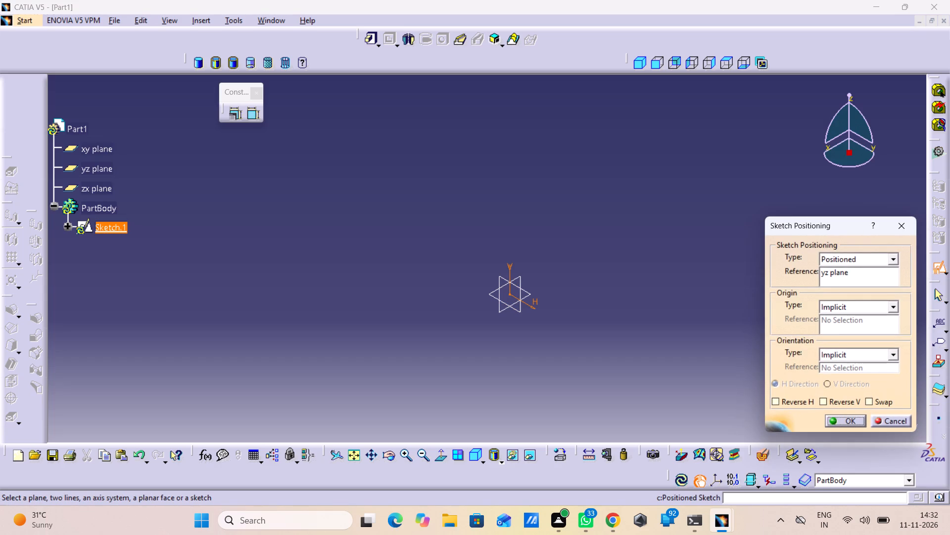
click(855, 419)
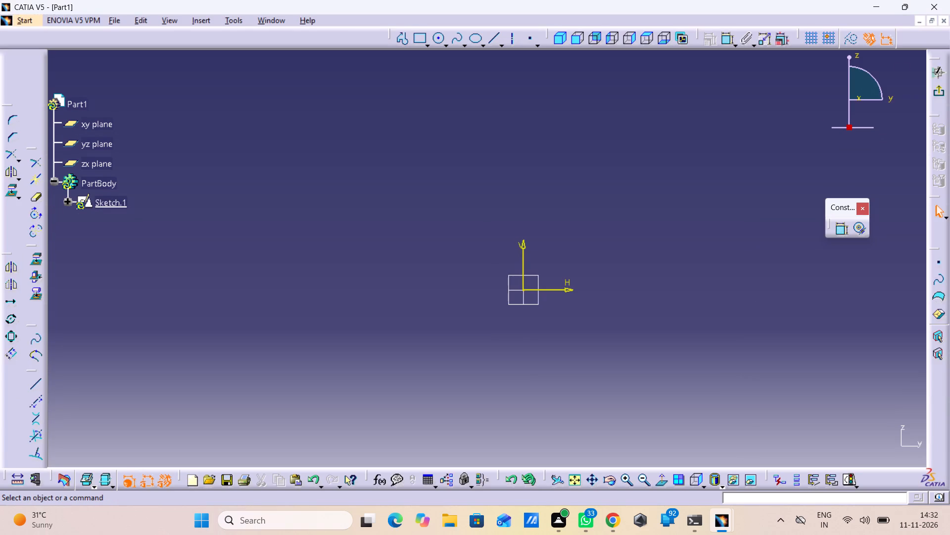
Start a Profile below the H axis, just beyond the V axis, with a horizontal line about 7 mm long running in +H.
double_click(404, 43)
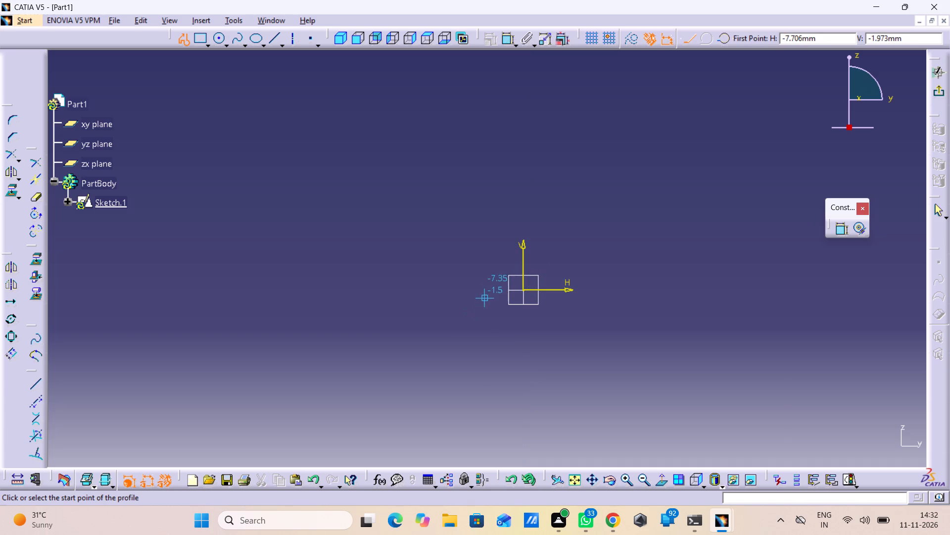
click(534, 331)
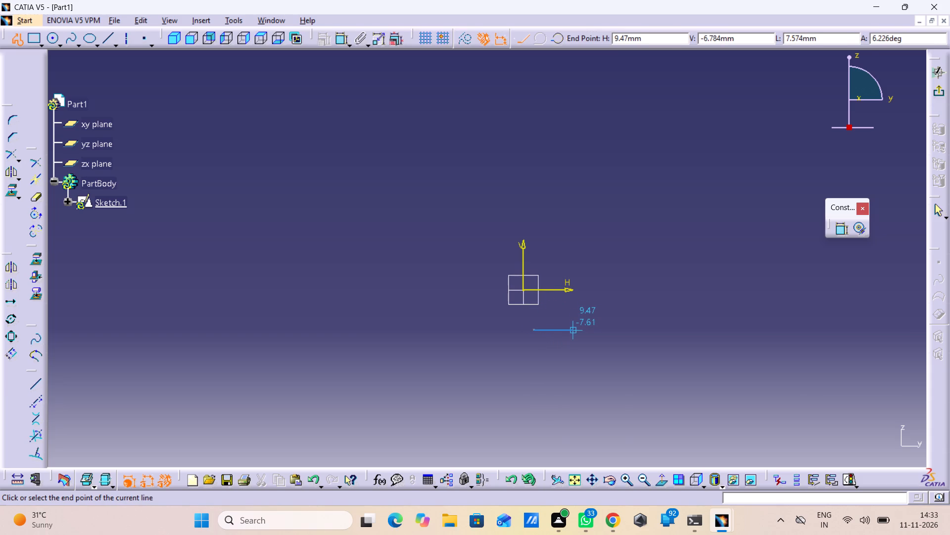
click(570, 327)
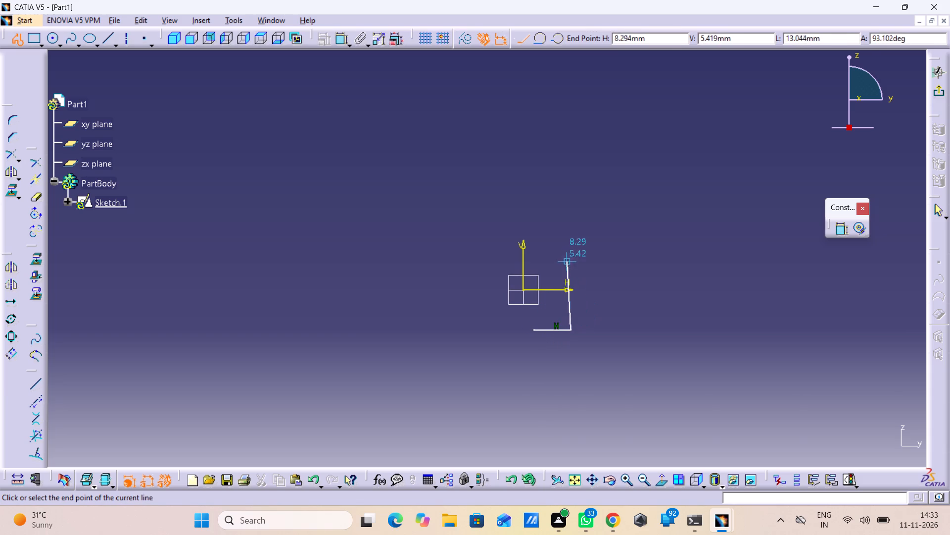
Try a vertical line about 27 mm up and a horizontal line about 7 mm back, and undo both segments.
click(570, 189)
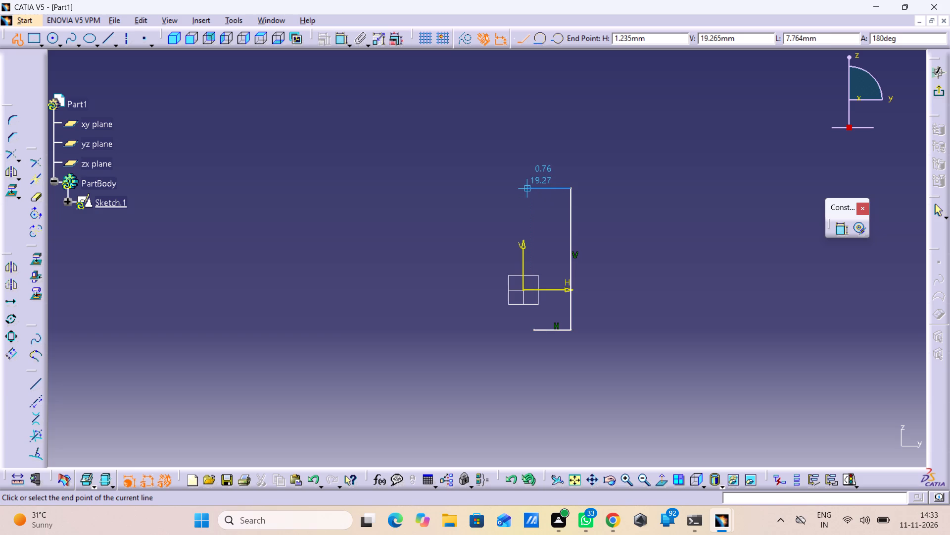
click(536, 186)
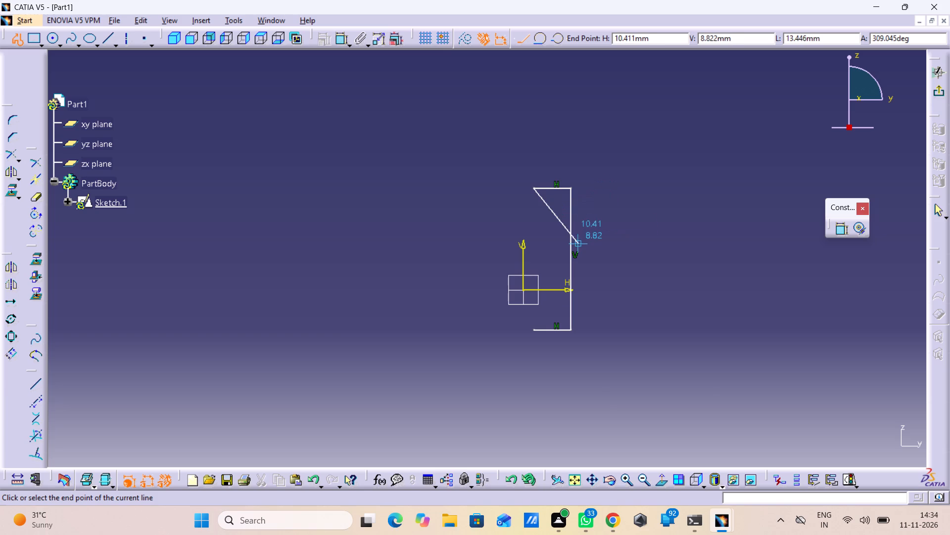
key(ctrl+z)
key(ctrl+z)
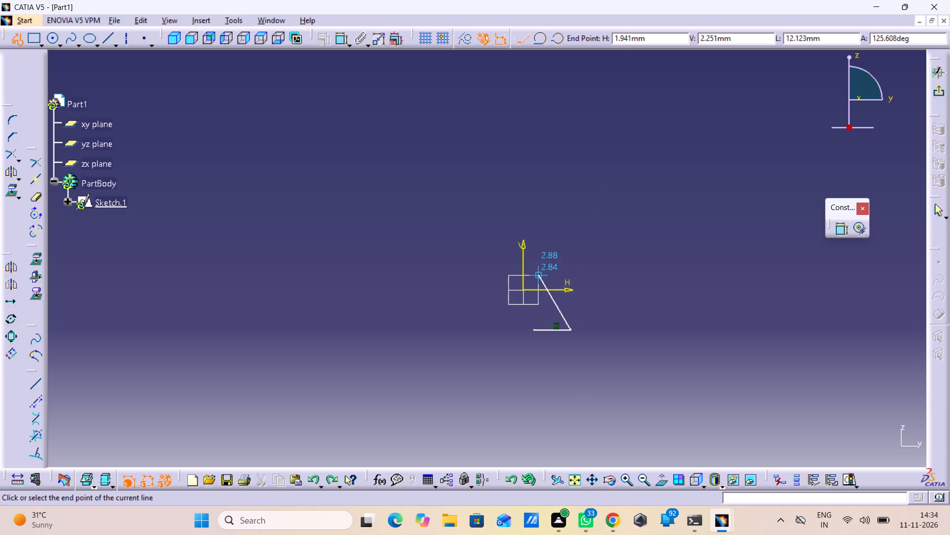
Continue the profile as stairs: about 11 mm up, 7 mm outward, 16 mm up and 4 mm outward, undoing any slanted segment.
click(569, 273)
click(602, 269)
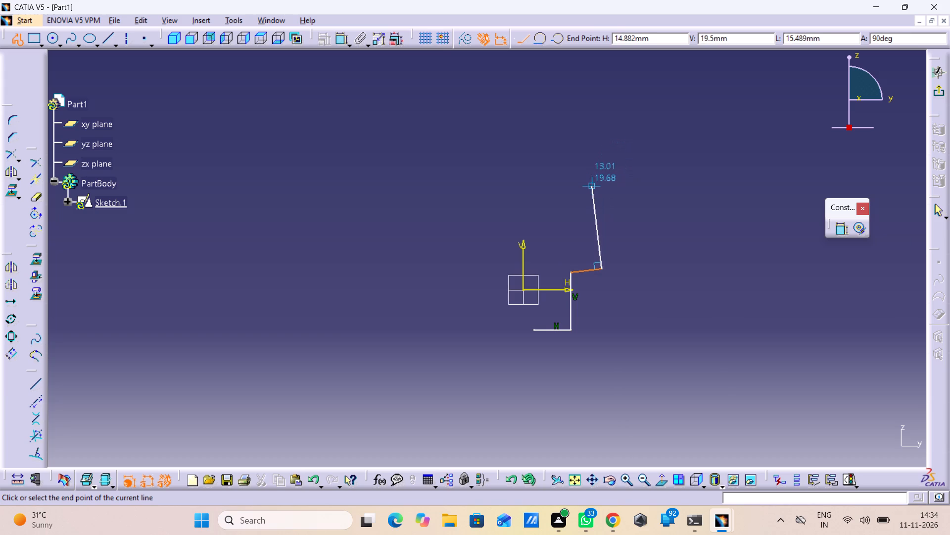
key(ctrl+z)
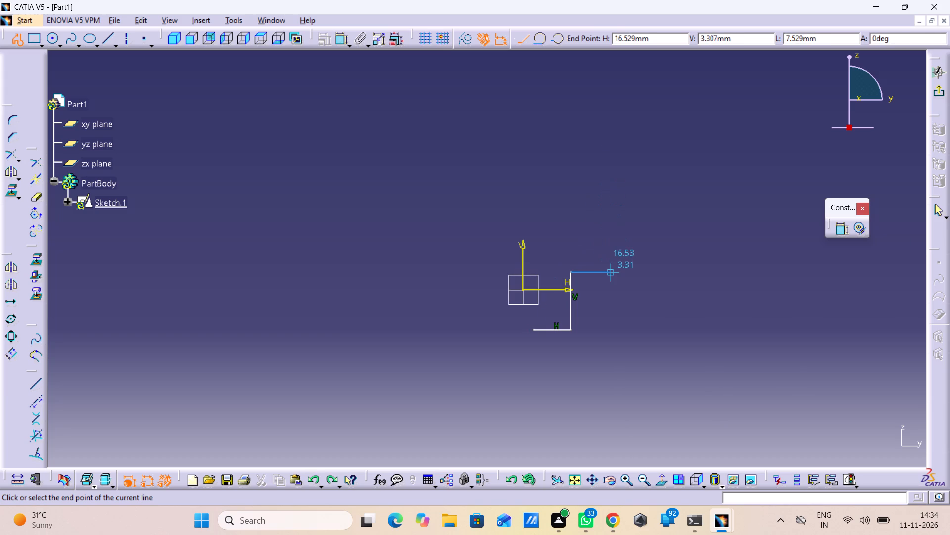
click(608, 273)
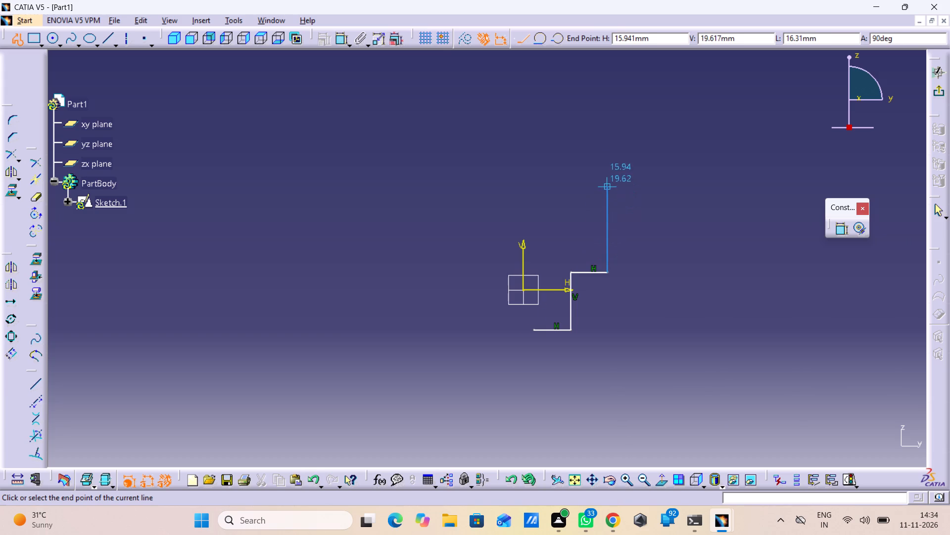
click(606, 185)
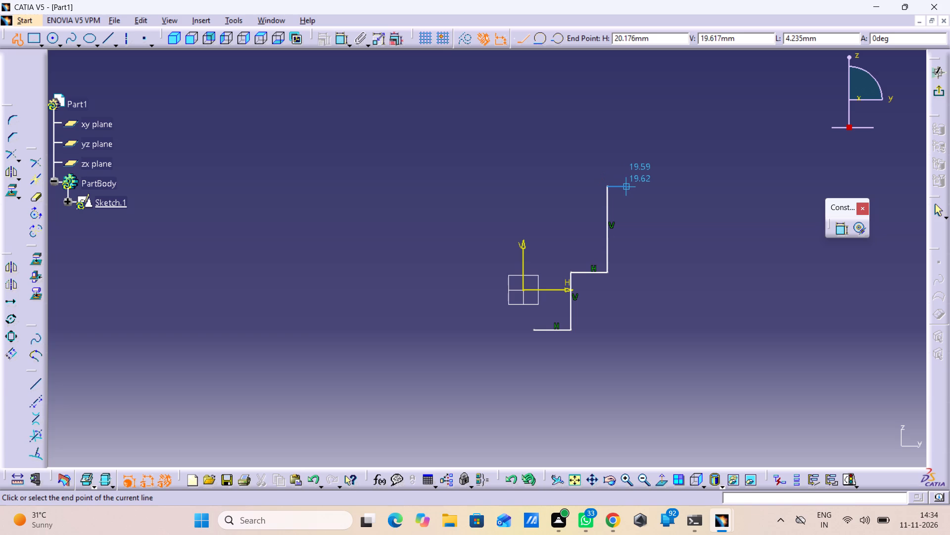
click(629, 186)
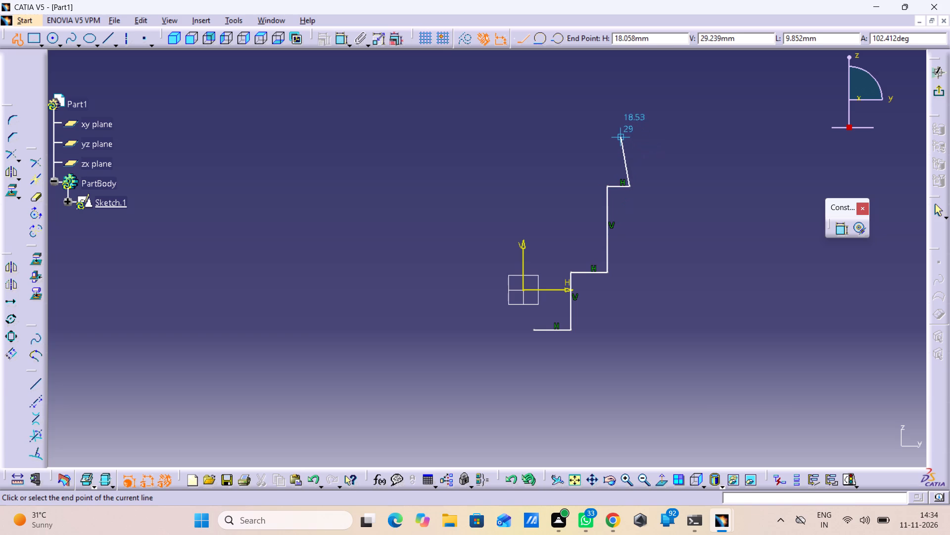
Extend the profile about 10 mm up, 5 mm back horizontally, and about 9 mm along a slanted line down towards the V axis.
click(627, 136)
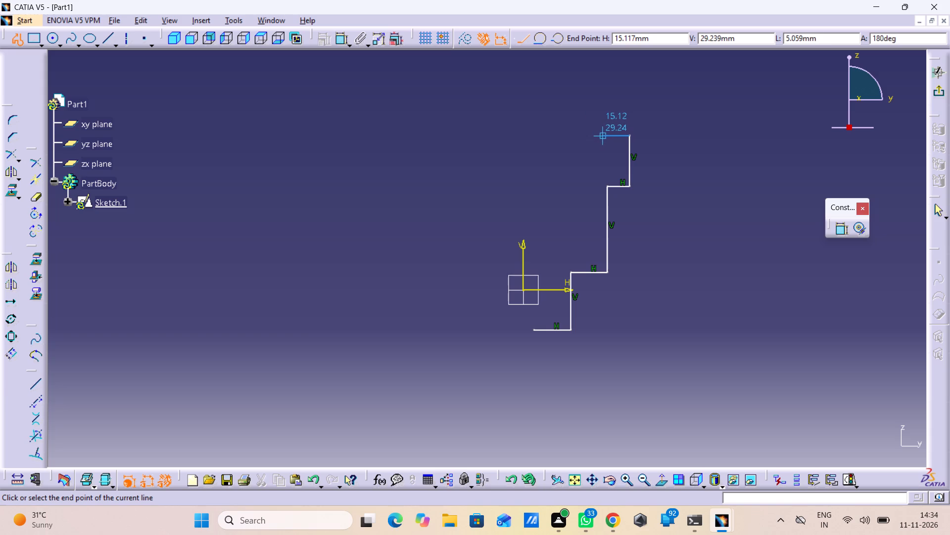
click(604, 137)
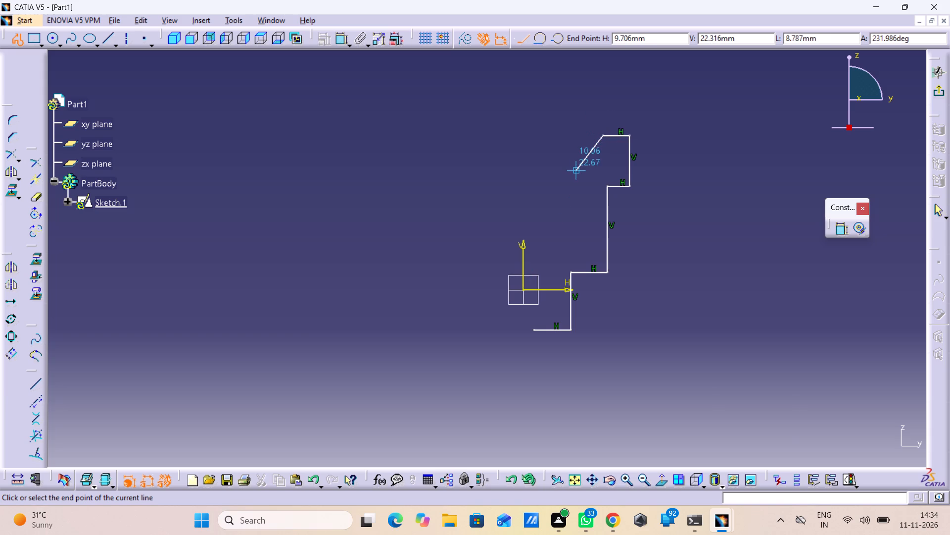
click(574, 172)
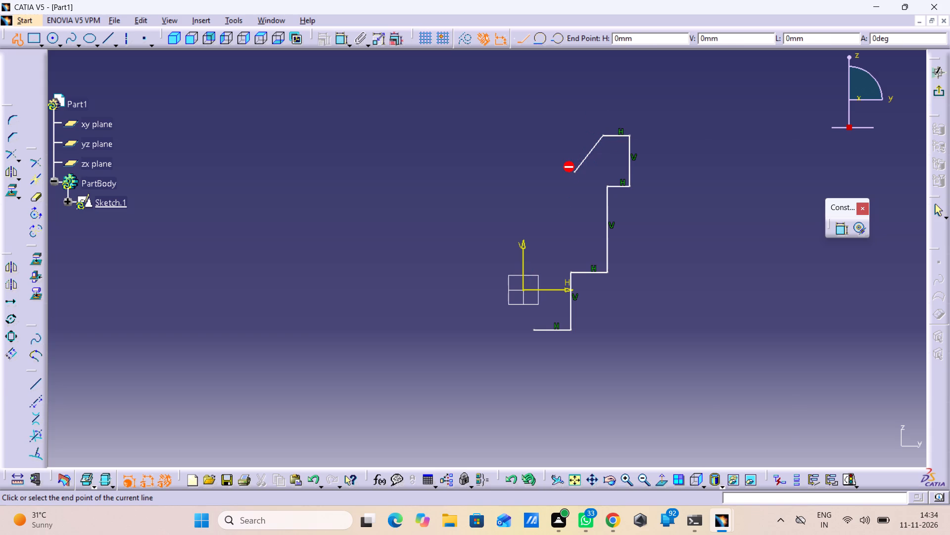
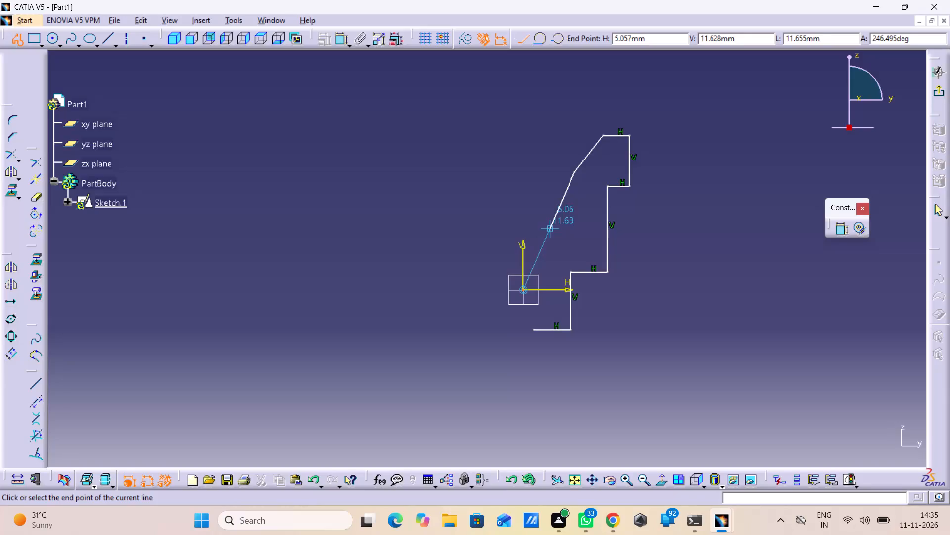
Undo the whole stepped profile, segment by segment, until the sketch is empty.
key(ctrl+z)
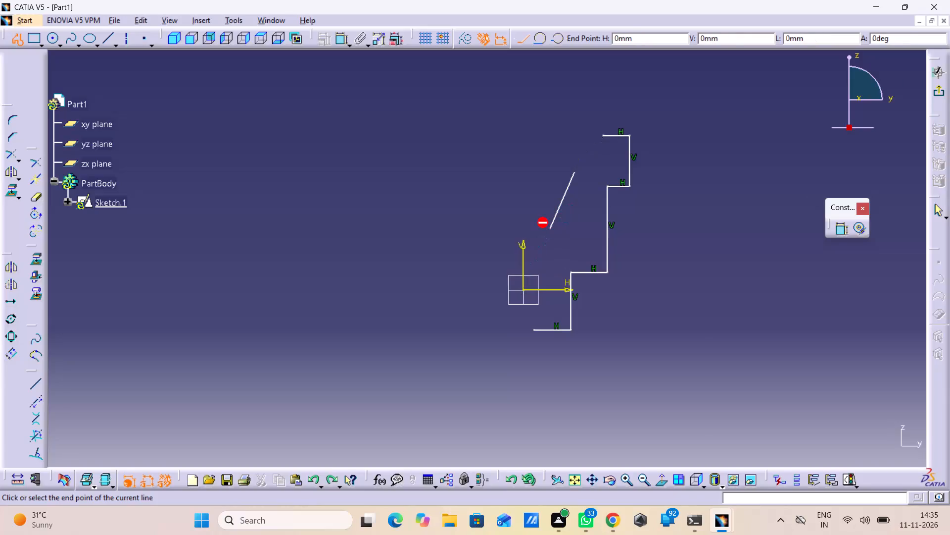
key(ctrl+z)
key(ctrl+z)
key(ctrl+z)
key(ctrl+z)
key(ctrl+z)
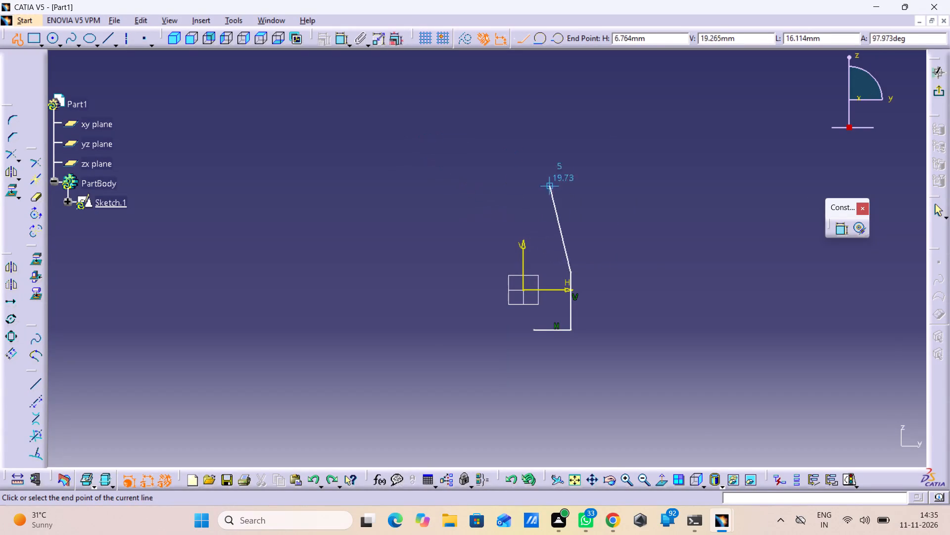
key(ctrl+z)
key(ctrl+z)
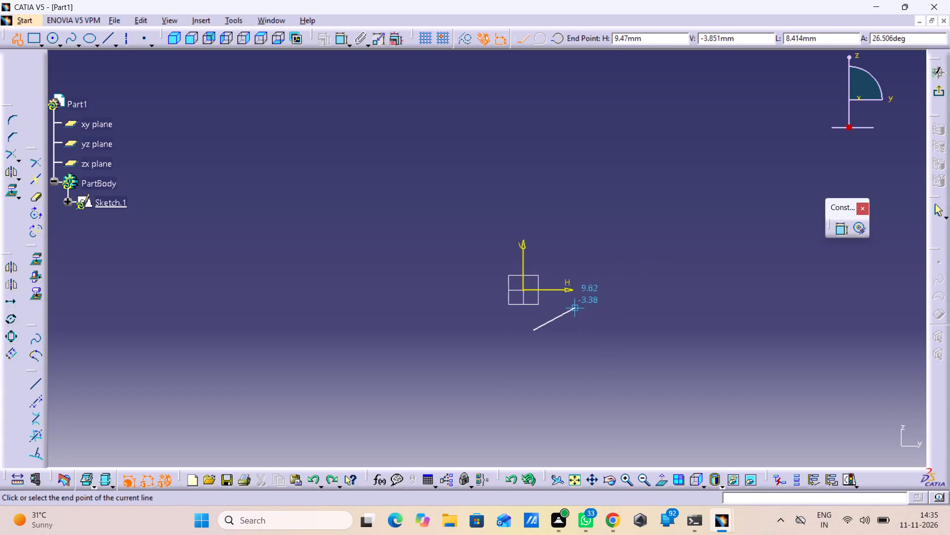
key(ctrl+z)
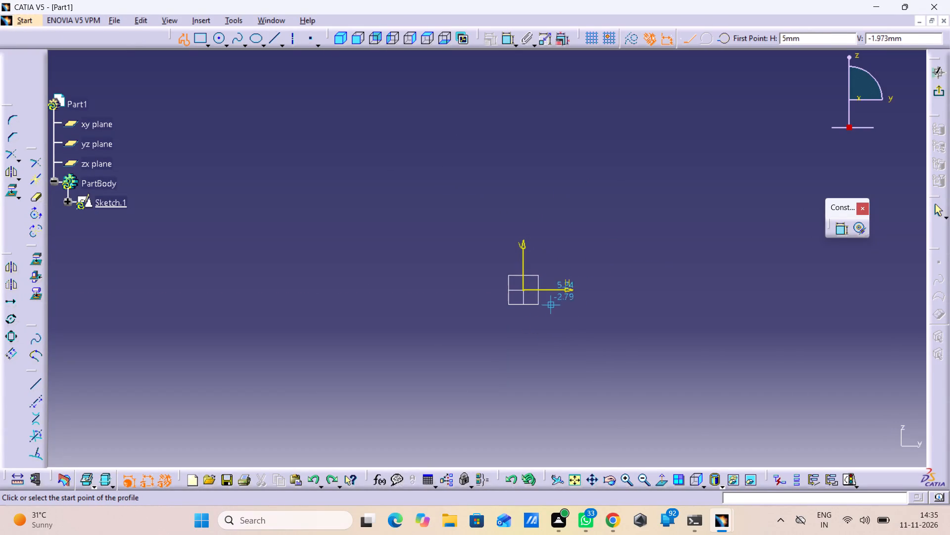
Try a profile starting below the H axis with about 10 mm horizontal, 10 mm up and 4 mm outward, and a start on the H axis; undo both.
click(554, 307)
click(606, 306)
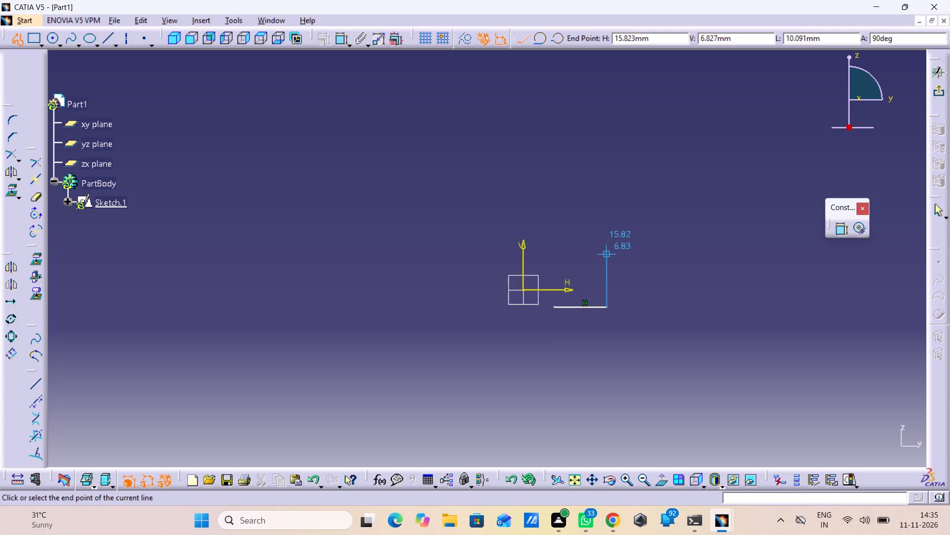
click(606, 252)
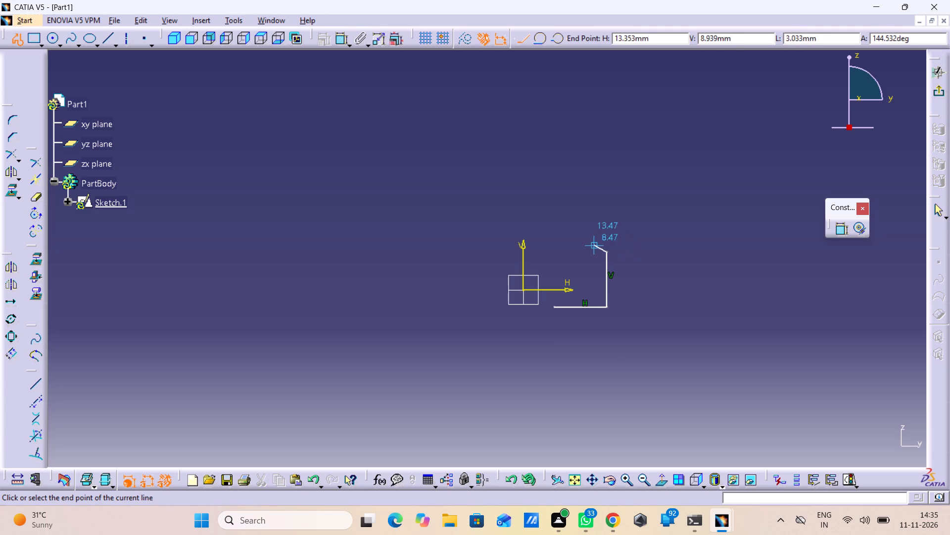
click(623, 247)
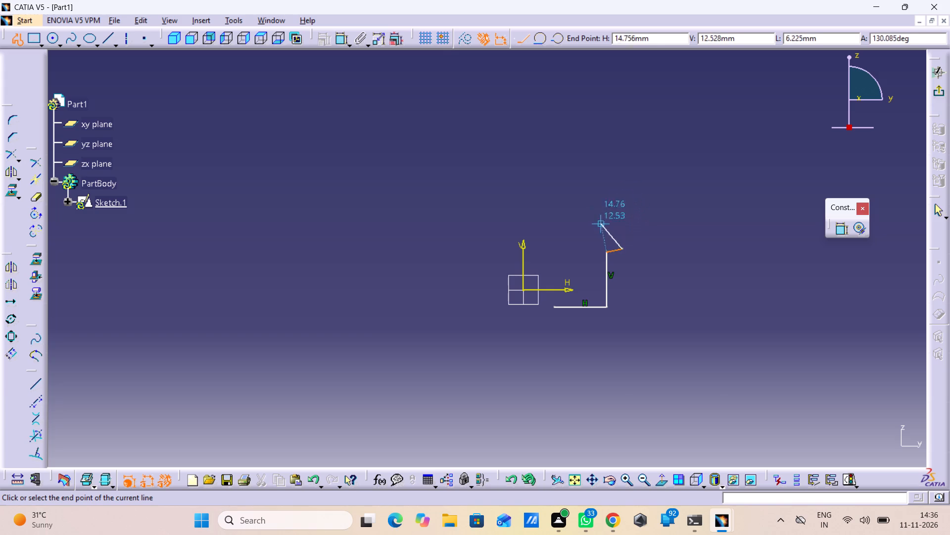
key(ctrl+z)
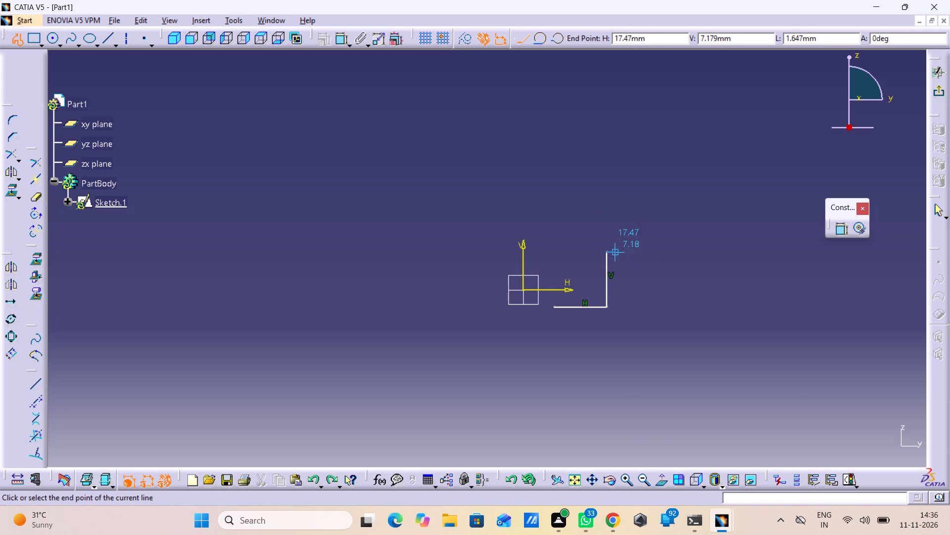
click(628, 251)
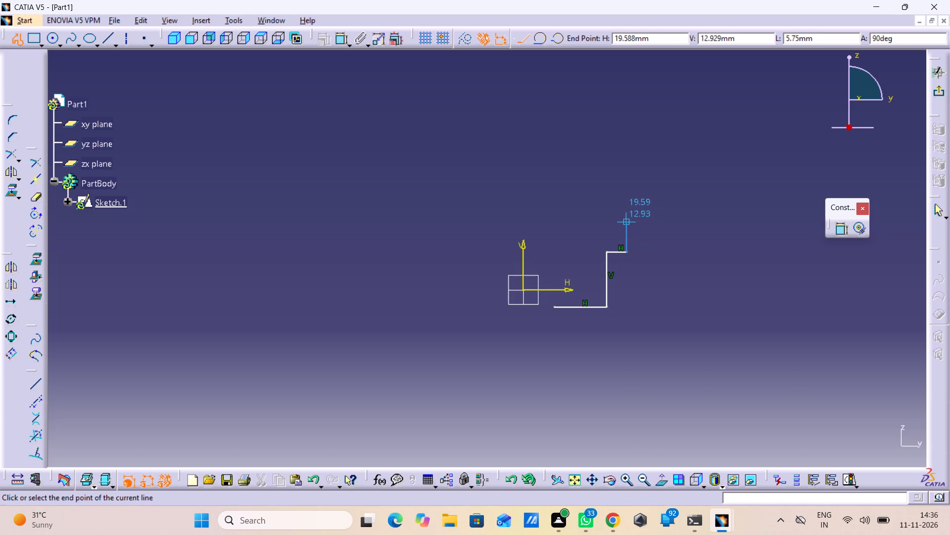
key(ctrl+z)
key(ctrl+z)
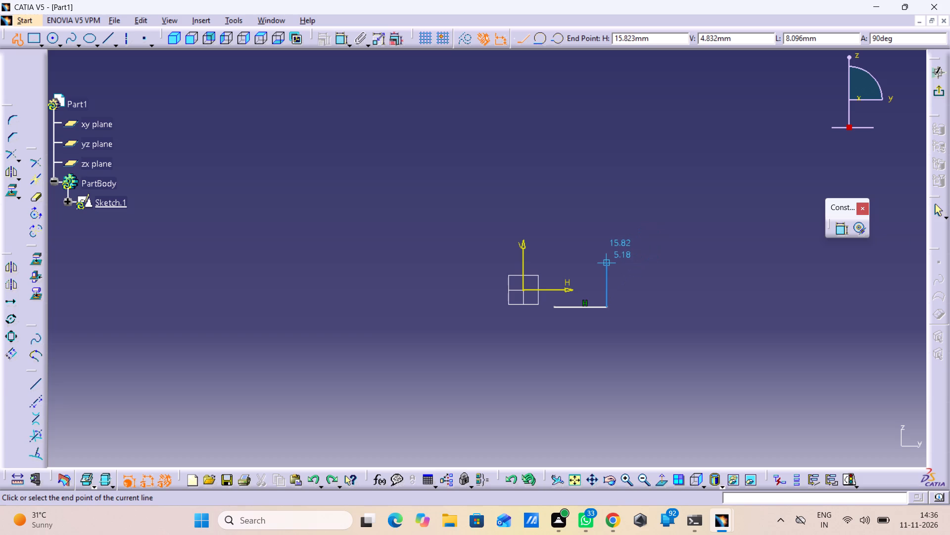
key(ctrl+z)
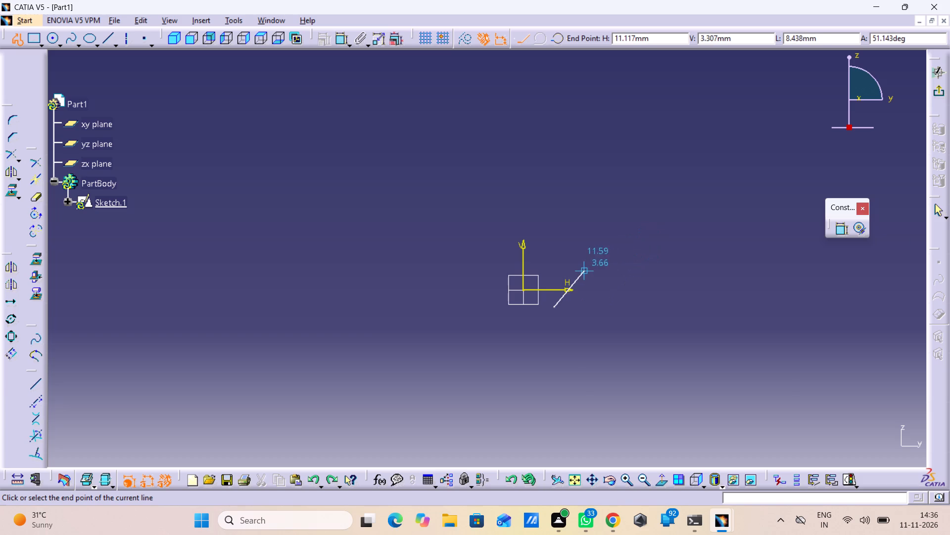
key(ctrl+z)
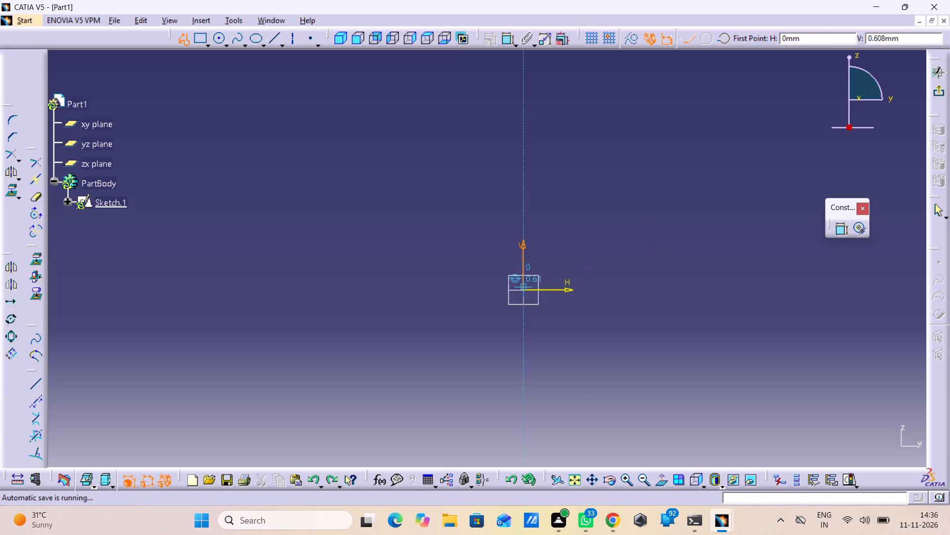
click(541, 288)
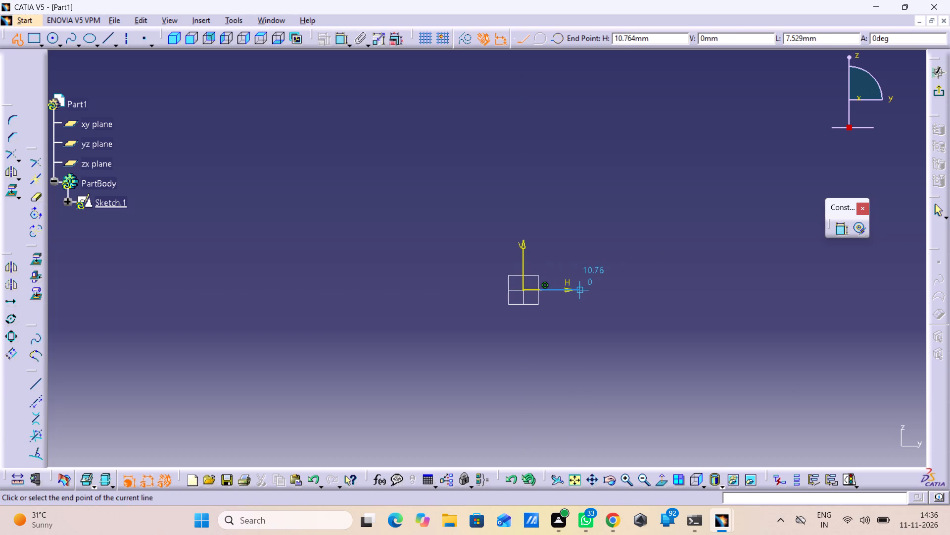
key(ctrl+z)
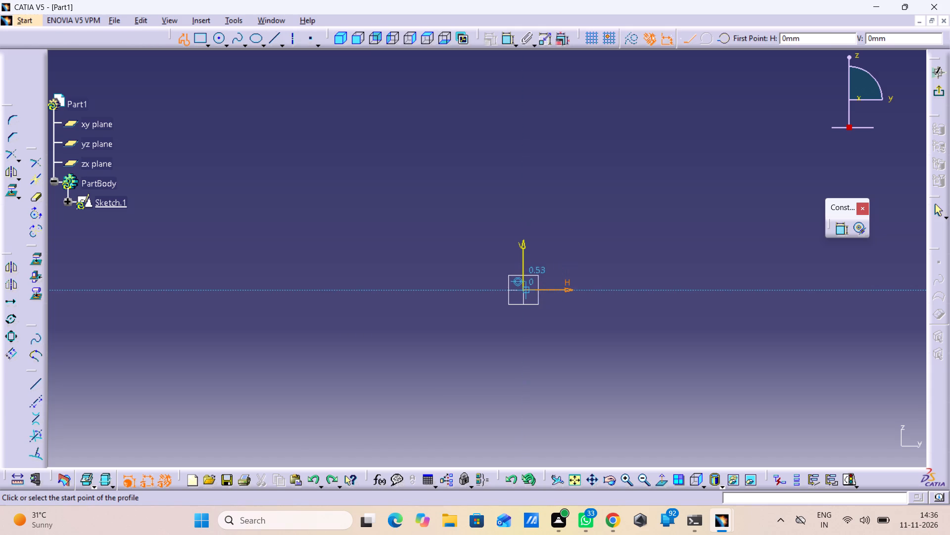
Start the profile at the origin: about 13 mm along the H axis, 7 mm up, 4 mm back towards the V axis and 12 mm up.
click(522, 288)
click(595, 288)
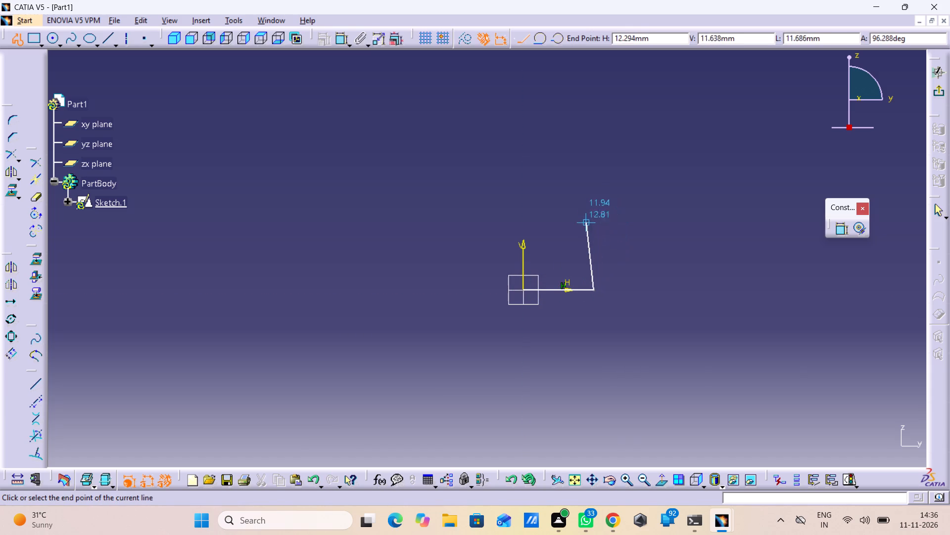
click(592, 254)
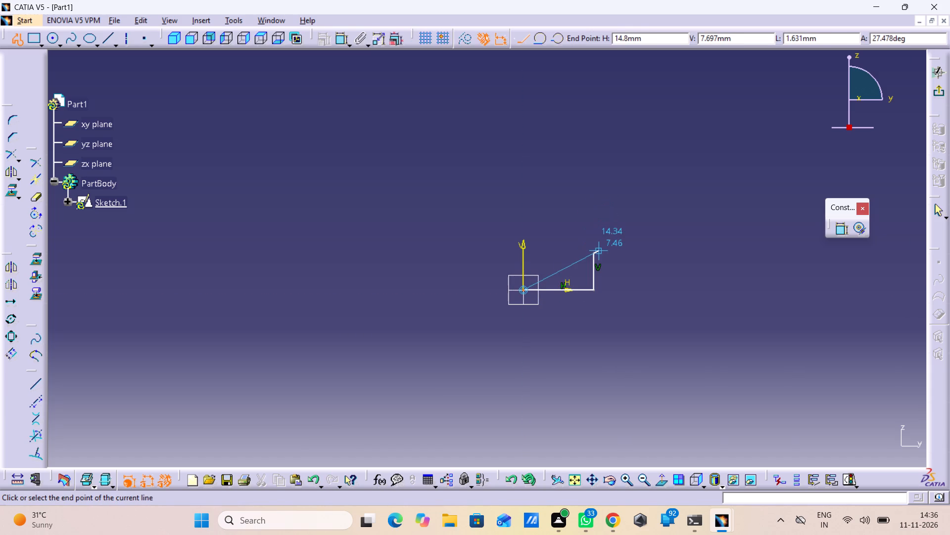
click(570, 254)
click(571, 189)
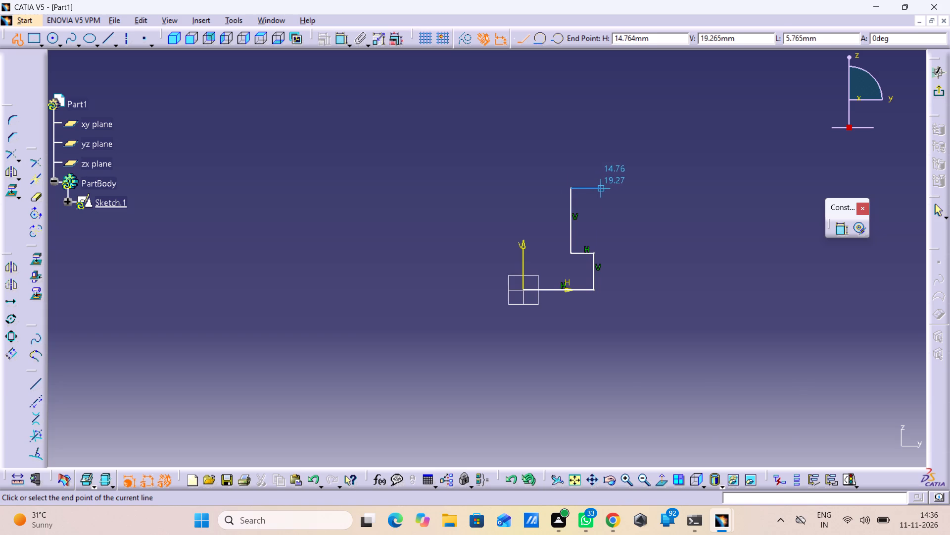
Continue the profile about 4 mm outward, 6 mm up, 4 mm back, and about 7 mm along a slanted line down towards the V axis.
click(596, 187)
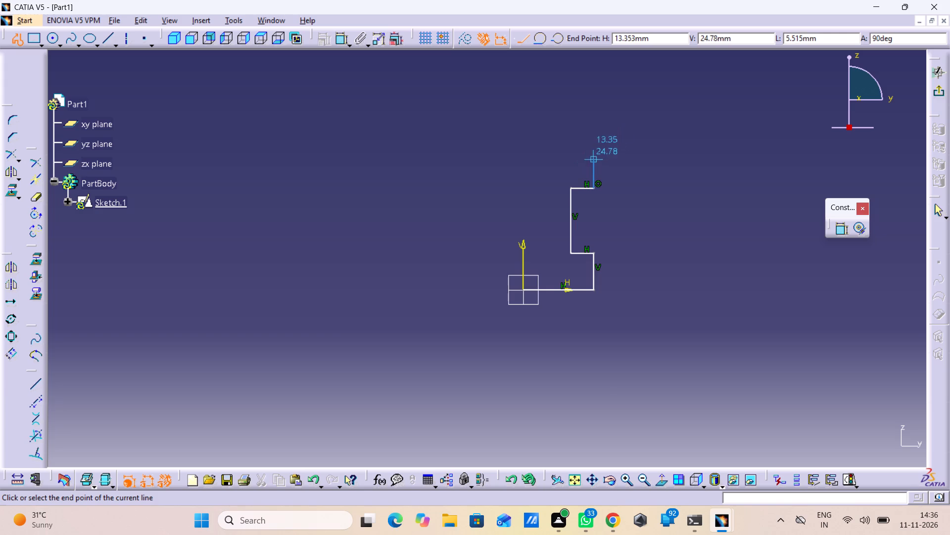
click(596, 156)
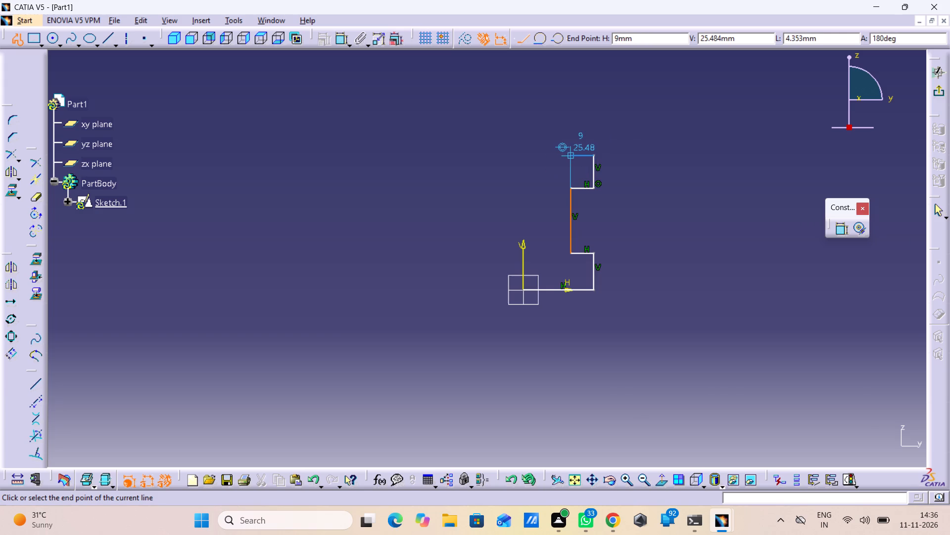
click(574, 157)
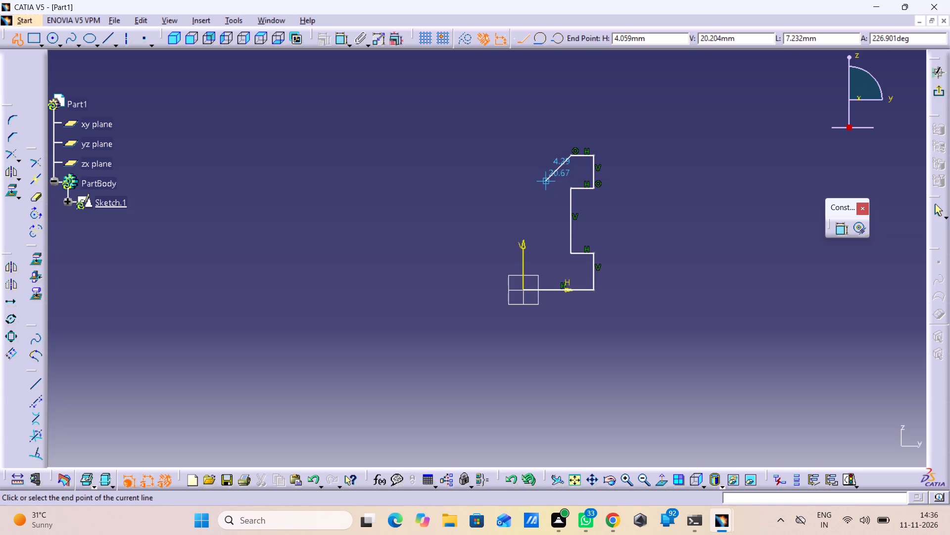
click(545, 183)
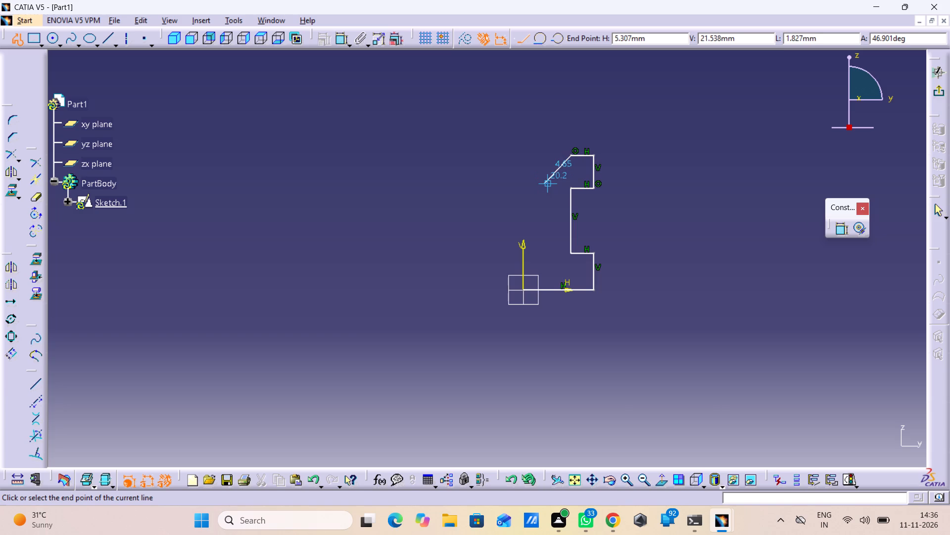
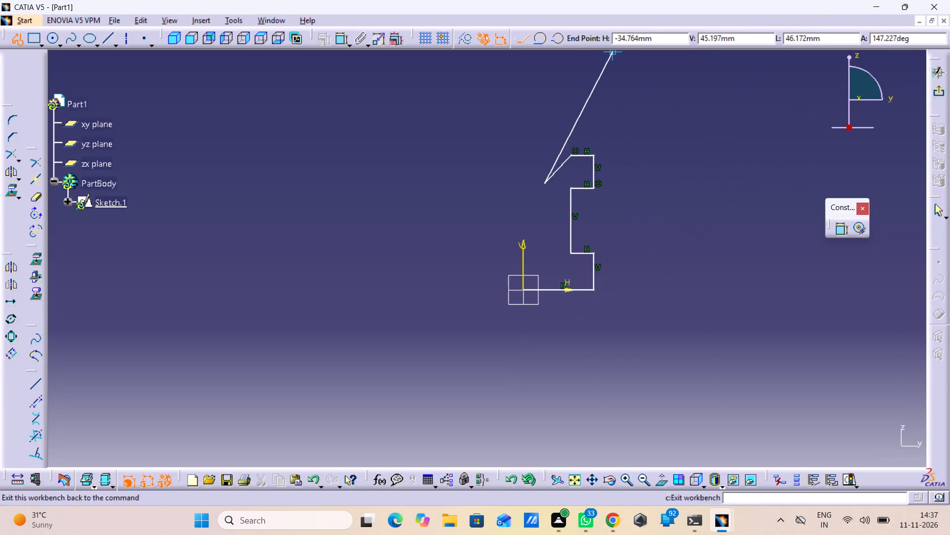
End the profile at the slanted line's lower end, leaving it open, and clear the selection.
click(15, 36)
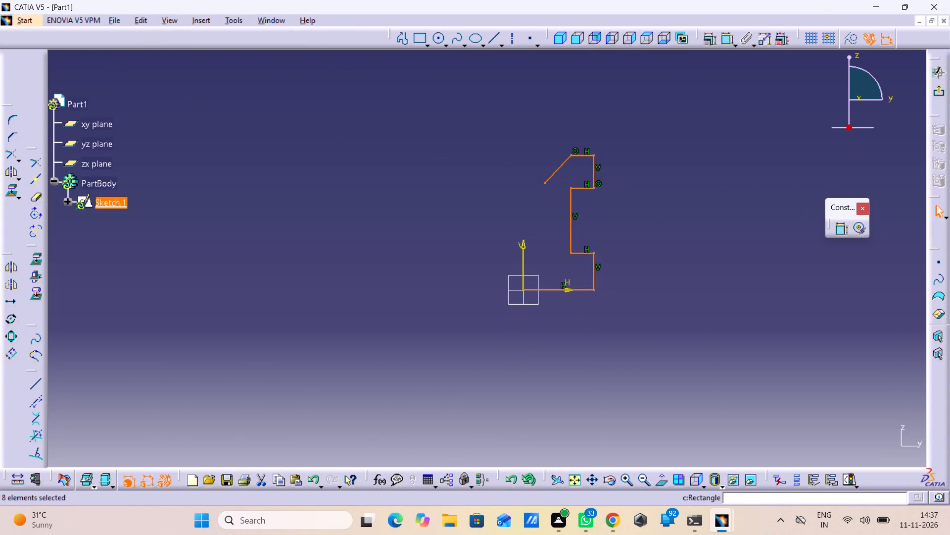
drag(518, 204, 517, 209)
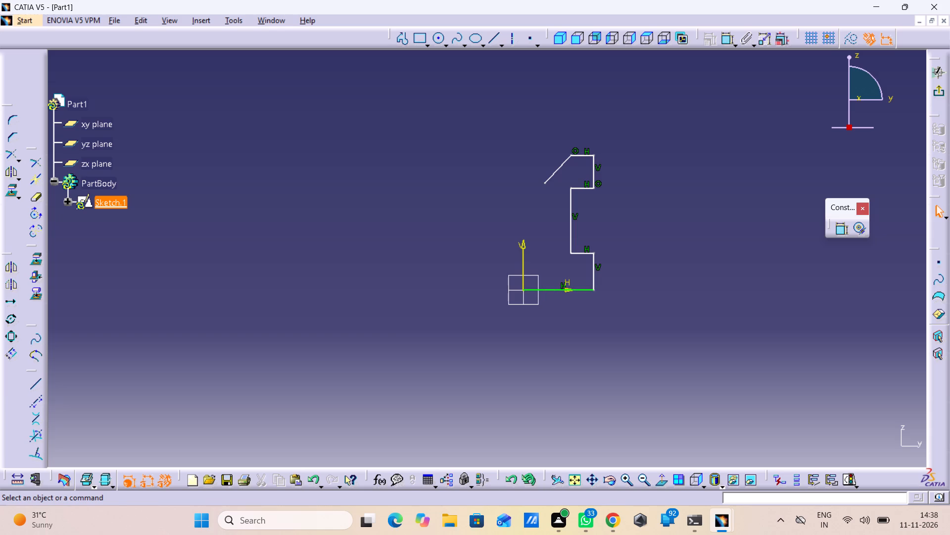
Dimension the profile's bottom line along the H axis, placing the dimension below it, and set its length to 7.5 mm.
double_click(841, 231)
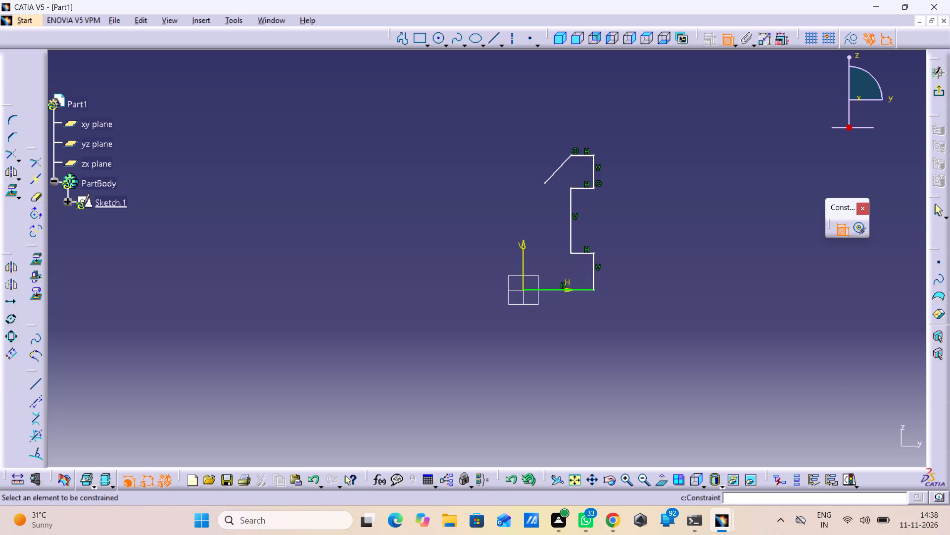
triple_click(841, 231)
double_click(841, 231)
drag(572, 293, 572, 298)
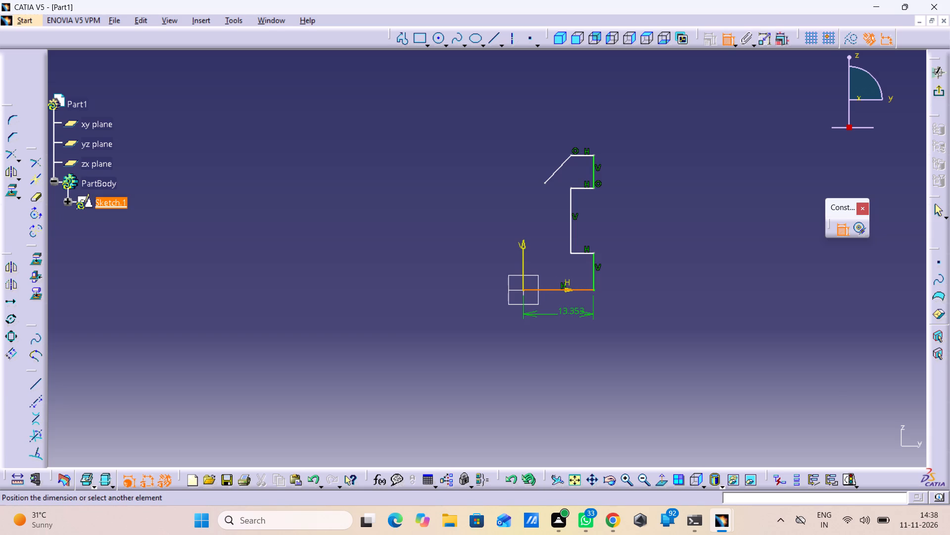
click(565, 323)
double_click(565, 323)
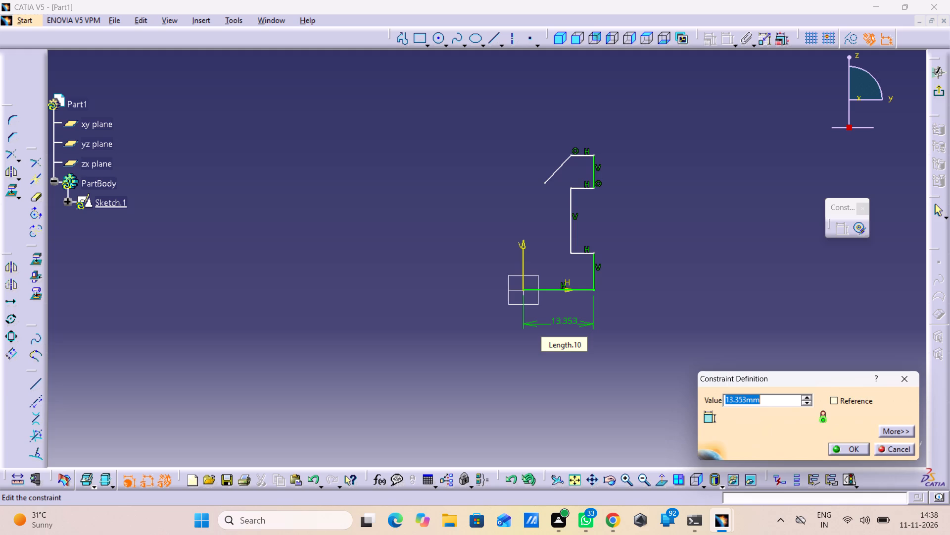
text(7.5)
key(Return)
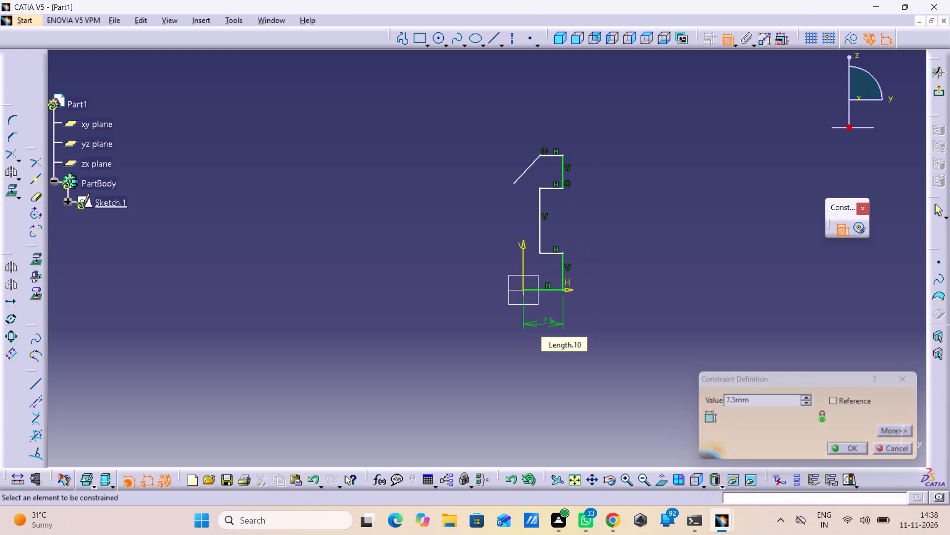
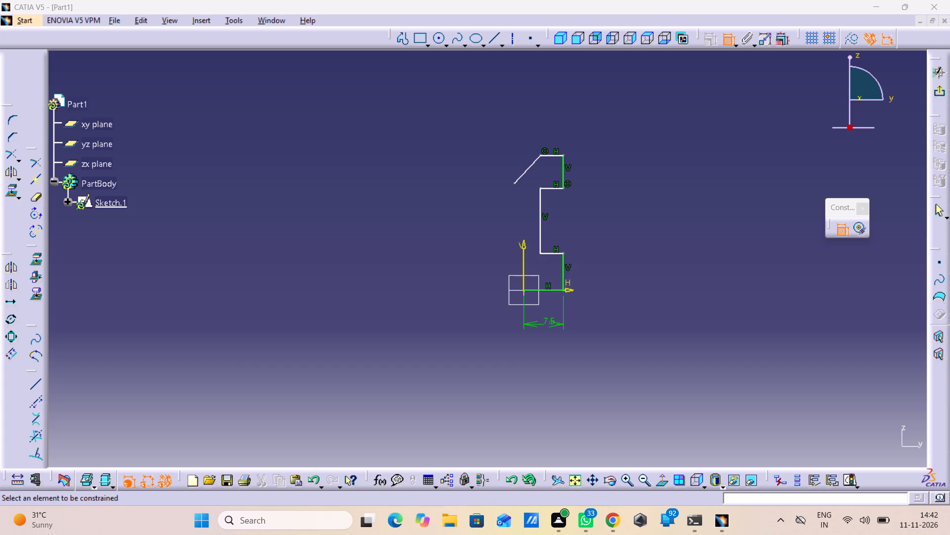
Dimension the profile's middle vertical line from the V axis, placing the dimension below the profile, and set the distance to 2.5 mm.
click(538, 225)
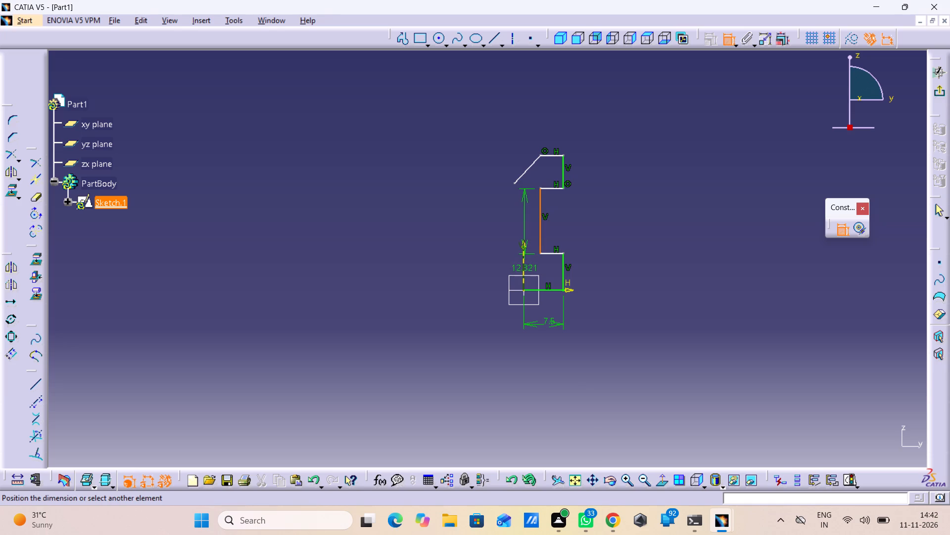
click(524, 270)
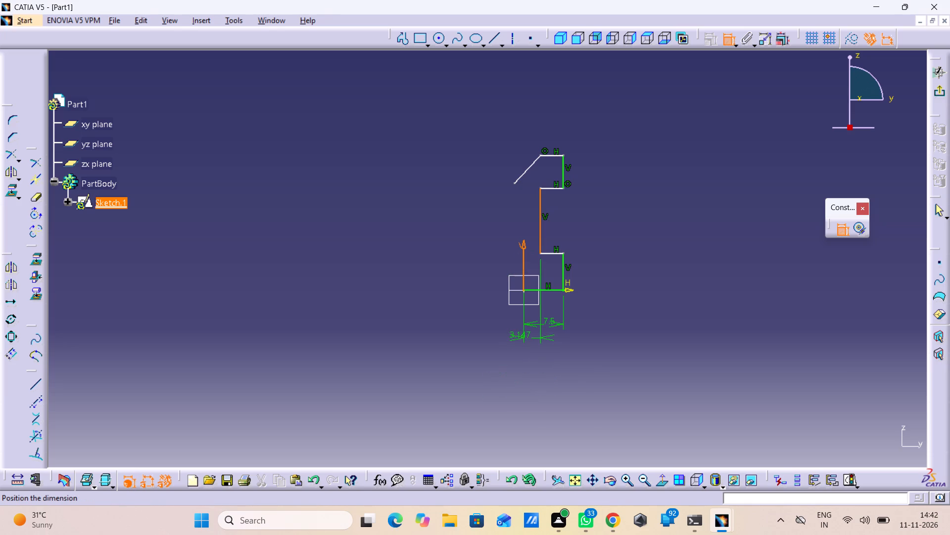
click(495, 338)
double_click(492, 331)
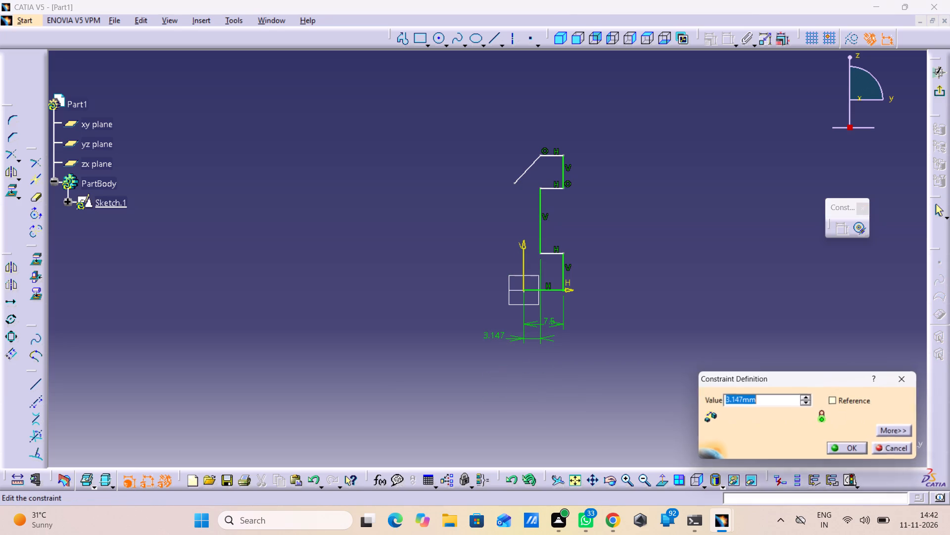
text(2.5)
key(Return)
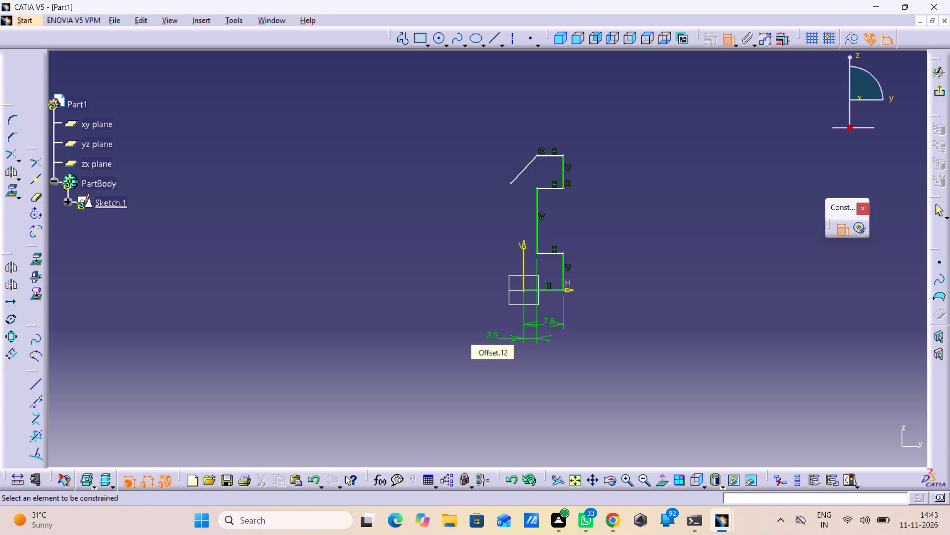
Dimension the lower step's horizontal line from the H axis, placing the dimension beside the profile, and set the height to 5 mm.
click(554, 252)
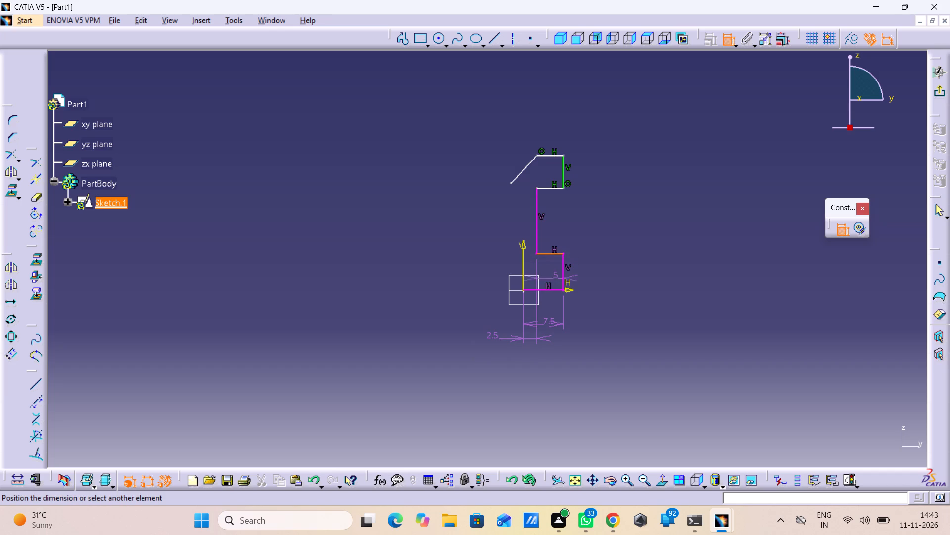
click(570, 291)
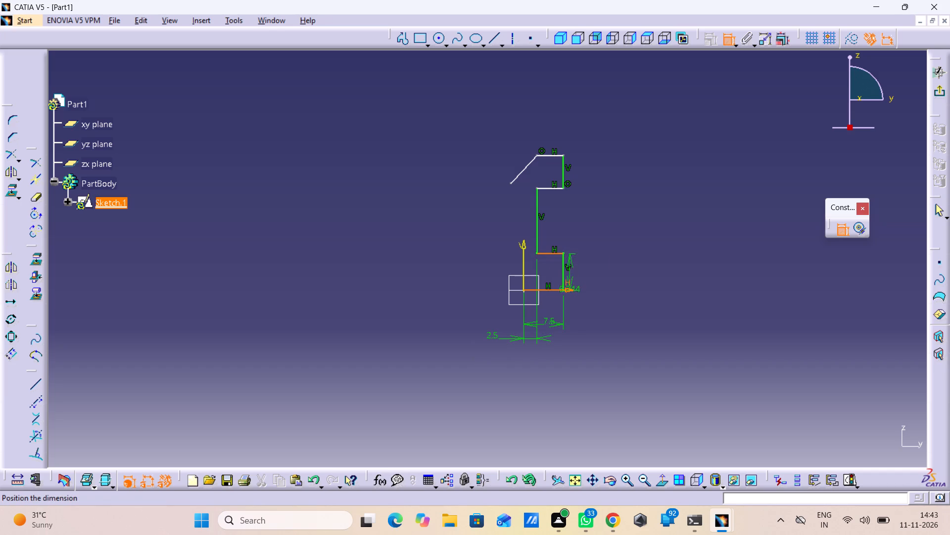
click(637, 272)
double_click(637, 265)
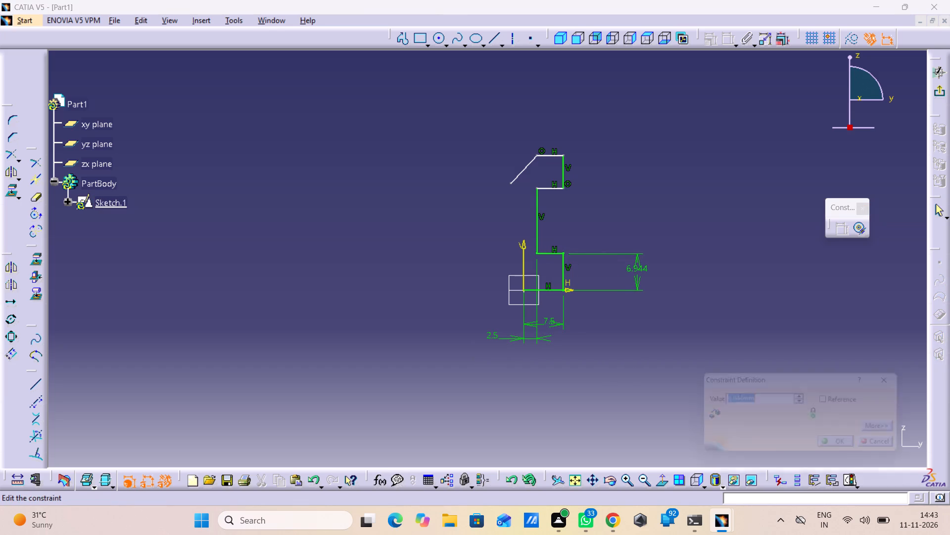
key(5)
key(Return)
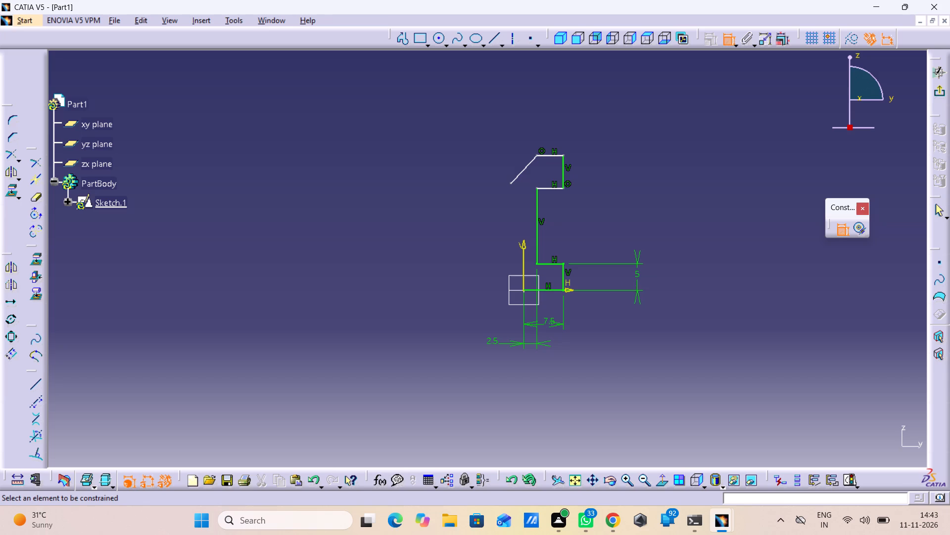
Dimension the upper step's lower horizontal line from the H axis and set its height to 16.5 mm.
click(557, 186)
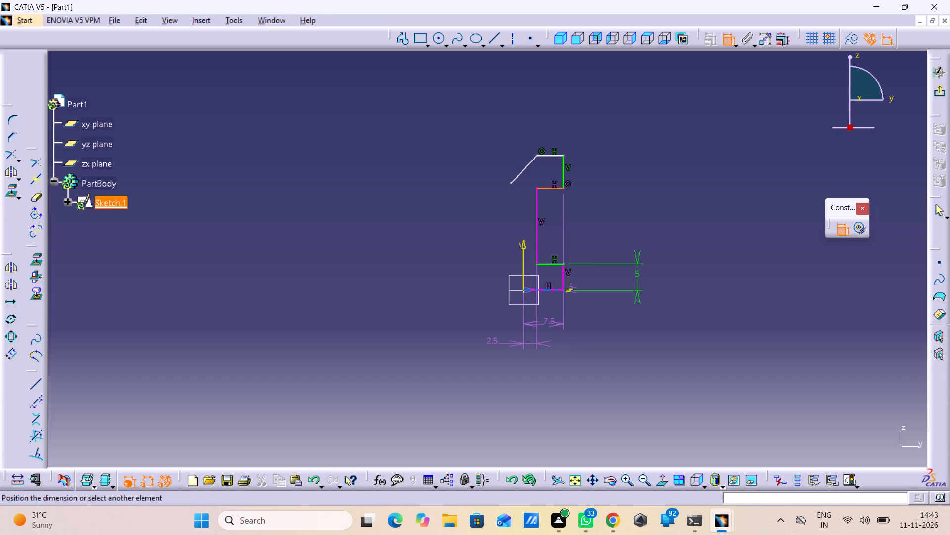
click(571, 289)
click(631, 232)
double_click(635, 220)
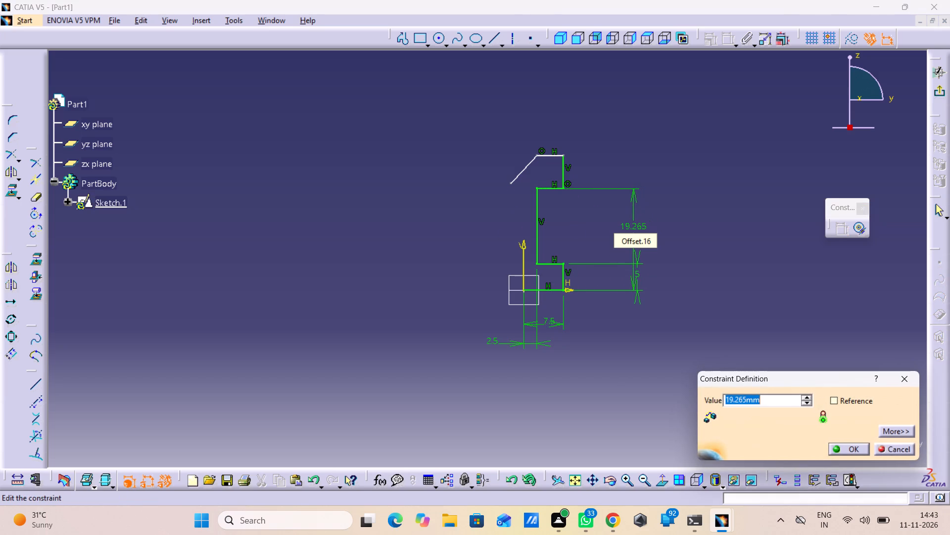
text(16.)
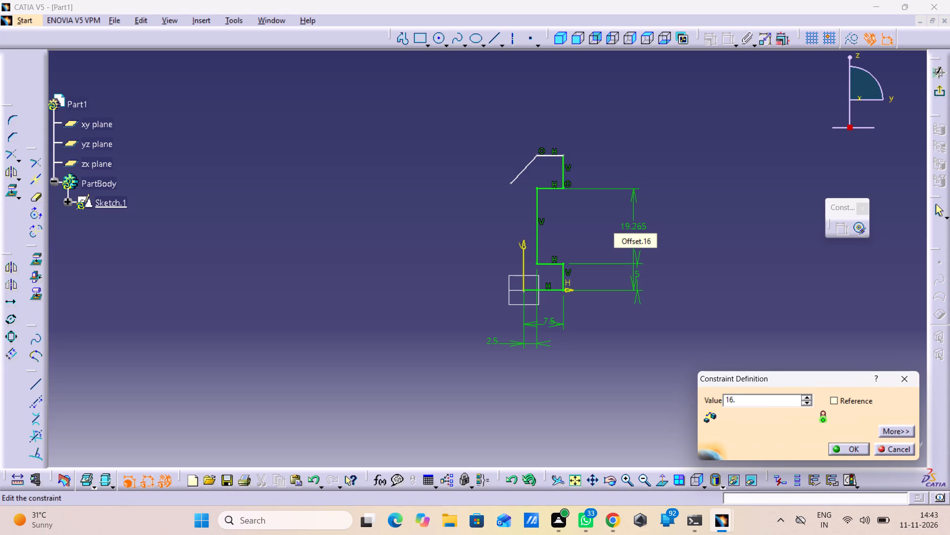
key(period)
key(BackSpace)
key(5)
key(Return)
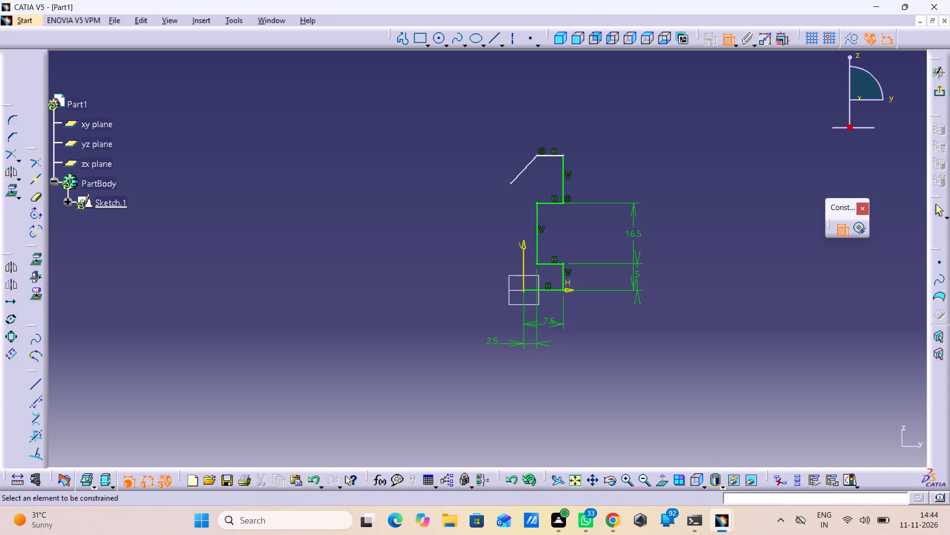
Dimension the profile's top horizontal line from the bottom line, placing the dimension outside the others, and set the height to 20 mm.
click(549, 155)
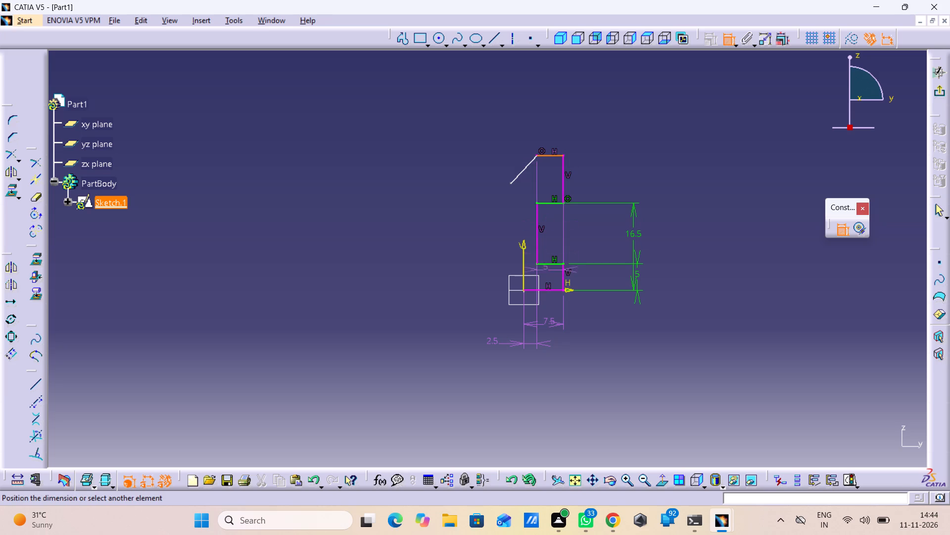
click(545, 290)
click(705, 227)
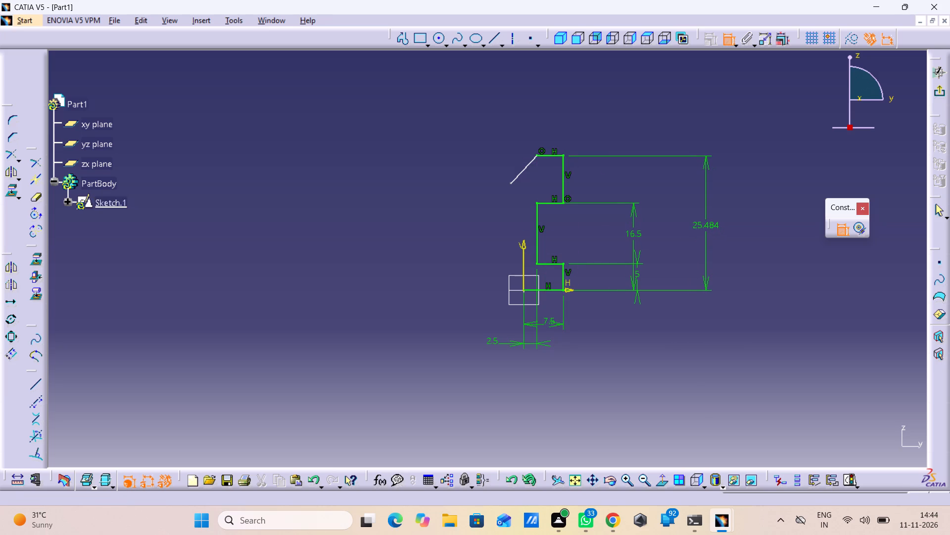
double_click(705, 221)
text(20)
key(Return)
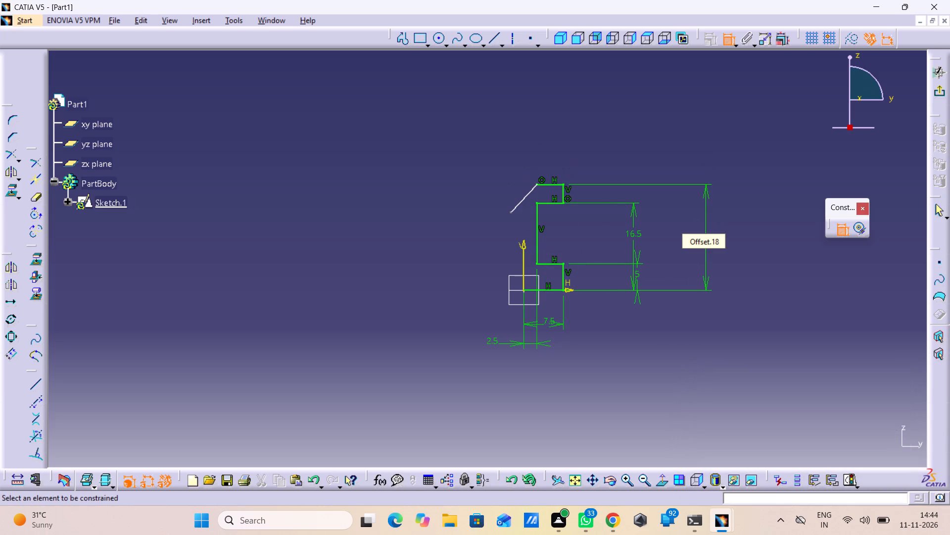
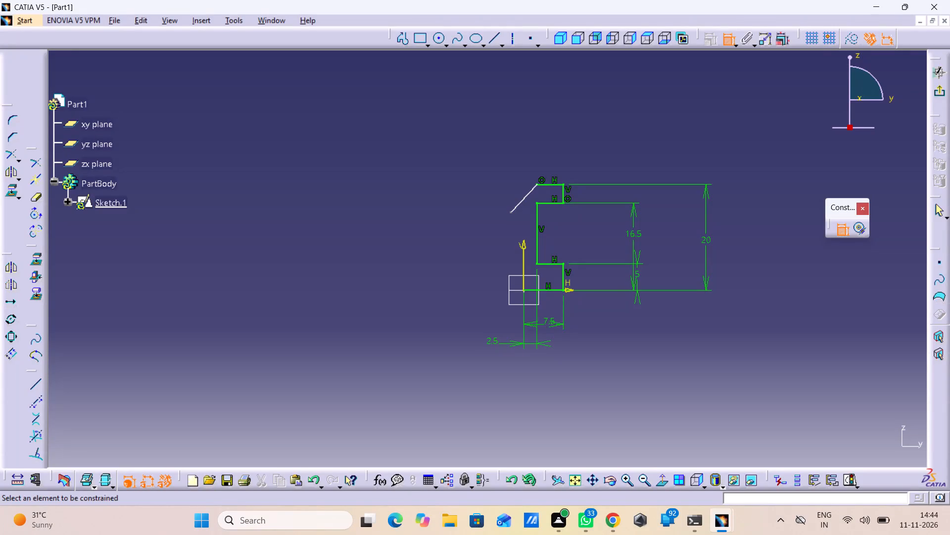
Delete the 20 mm height dimension of the profile's top horizontal line.
right_click(705, 185)
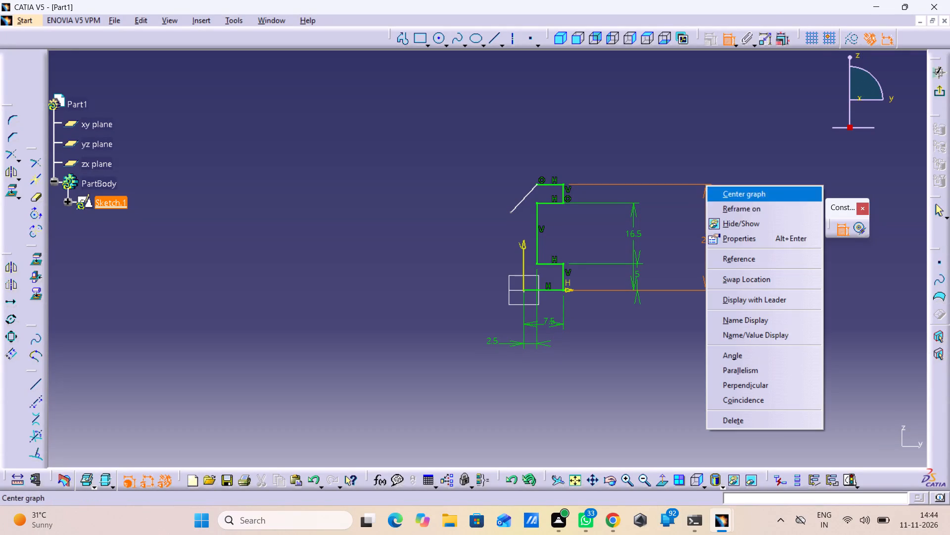
click(739, 411)
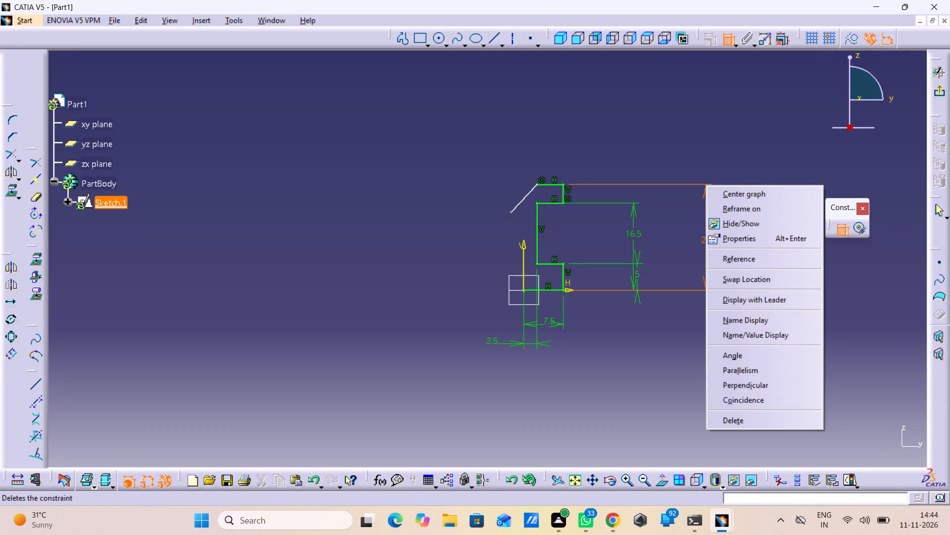
click(731, 422)
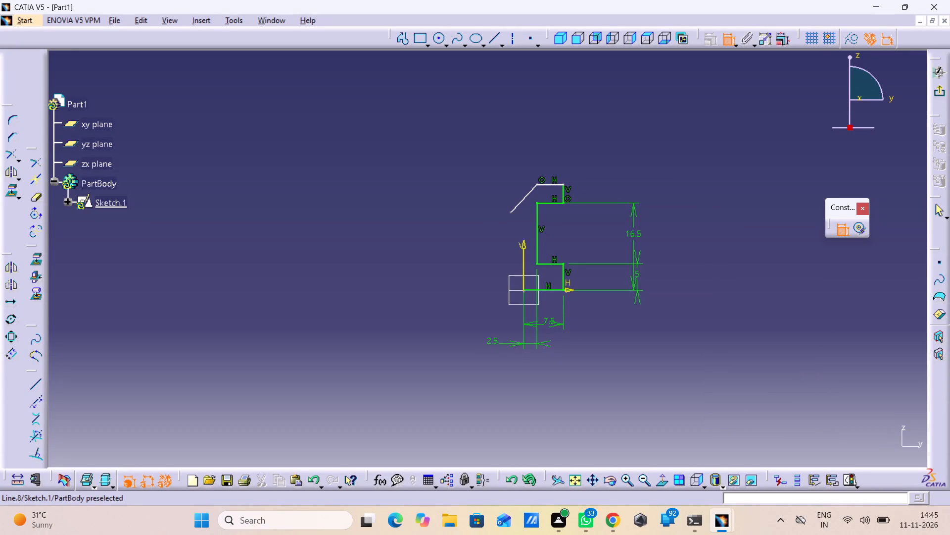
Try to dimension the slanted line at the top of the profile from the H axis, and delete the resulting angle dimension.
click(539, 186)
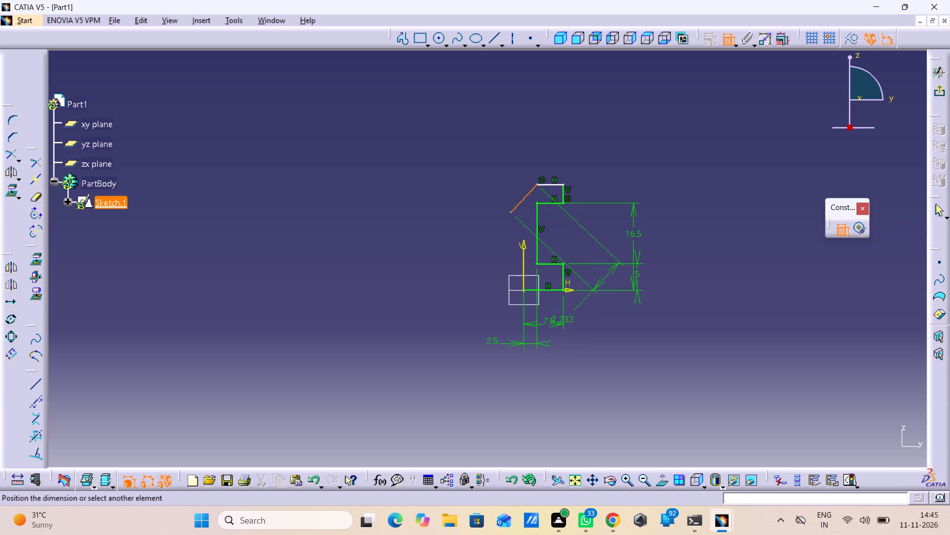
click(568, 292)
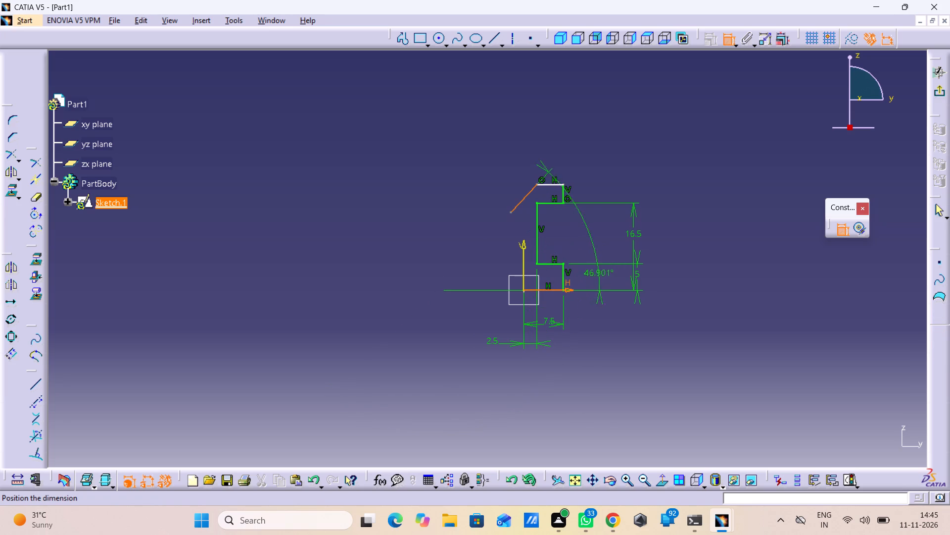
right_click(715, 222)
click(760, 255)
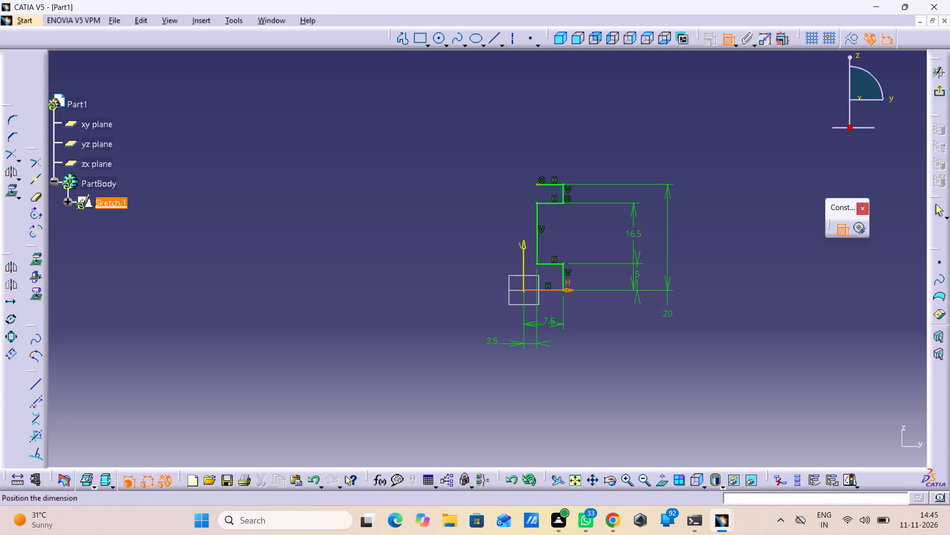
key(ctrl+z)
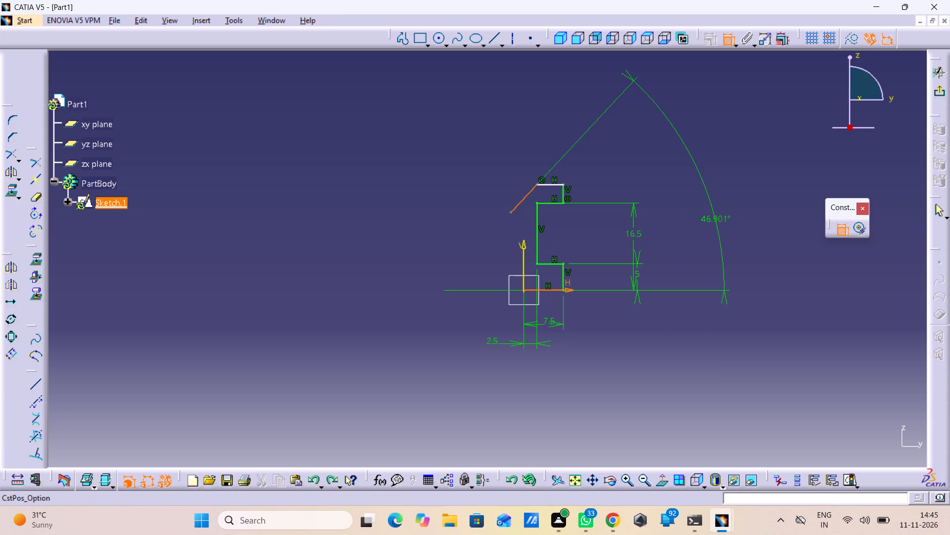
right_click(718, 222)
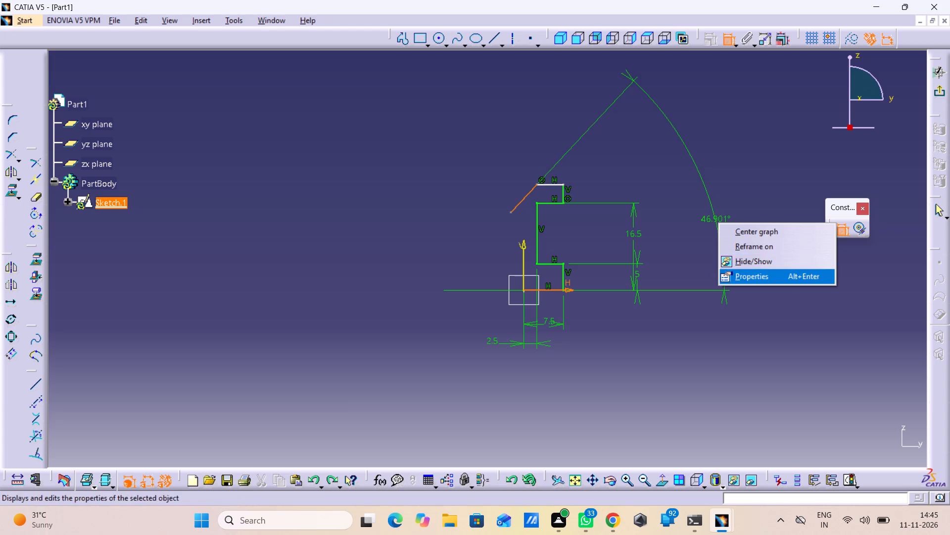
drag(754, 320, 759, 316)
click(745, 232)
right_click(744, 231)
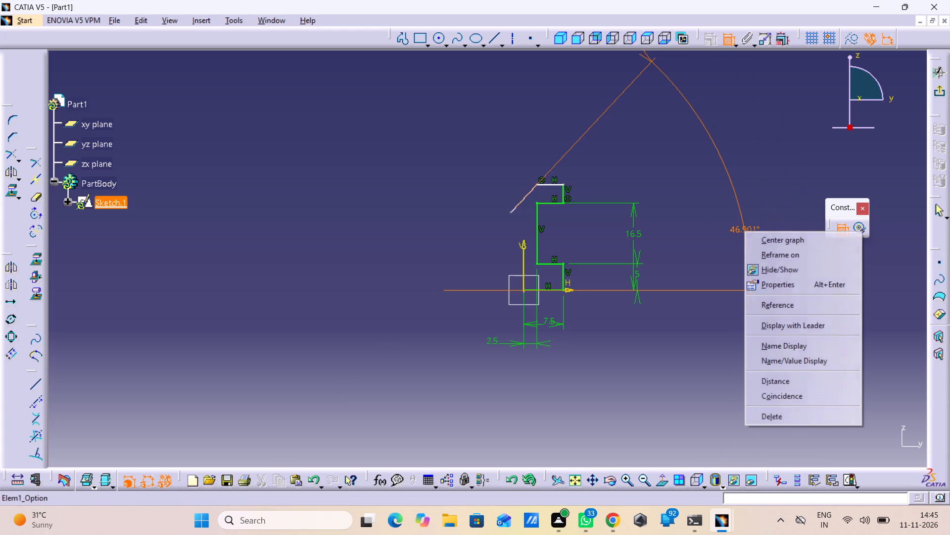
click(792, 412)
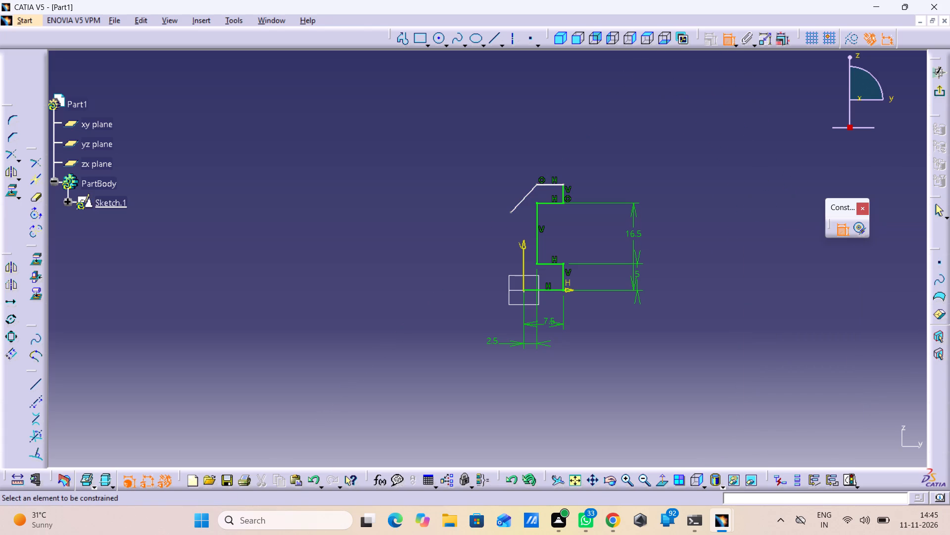
Dimension the profile's top horizontal line from the H axis at 20 mm, placing the dimension just outside the 16.5 mm one.
click(552, 185)
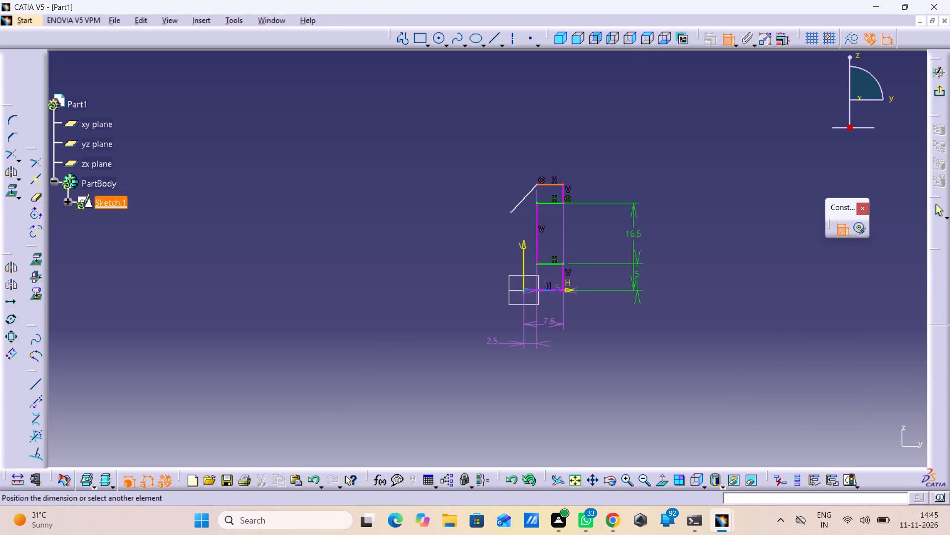
click(569, 289)
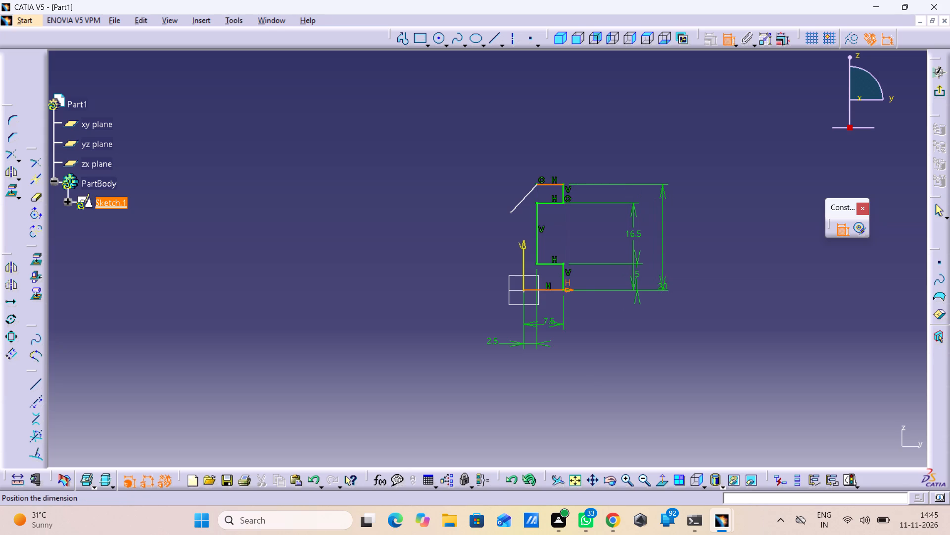
click(674, 261)
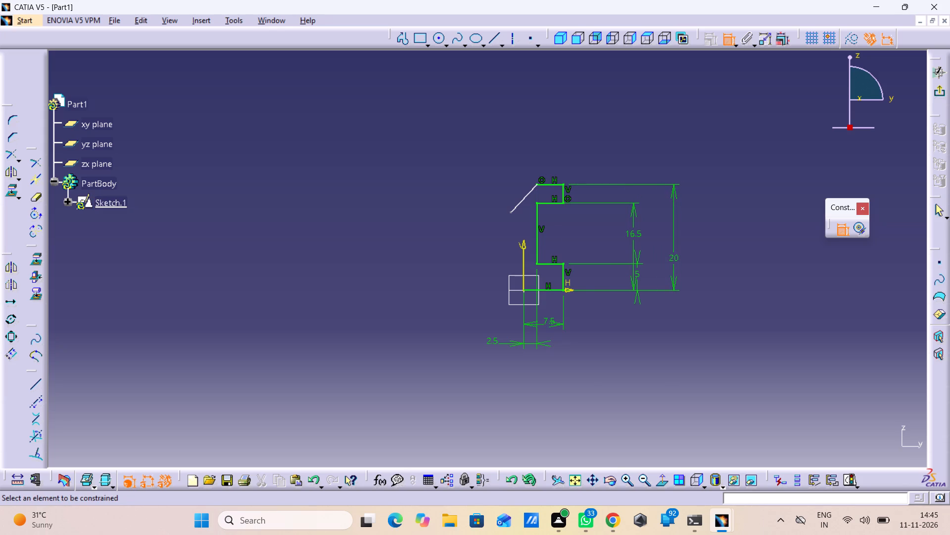
Dimension the angle between the top horizontal line and the slanted line, and set it to 45 degrees.
click(541, 184)
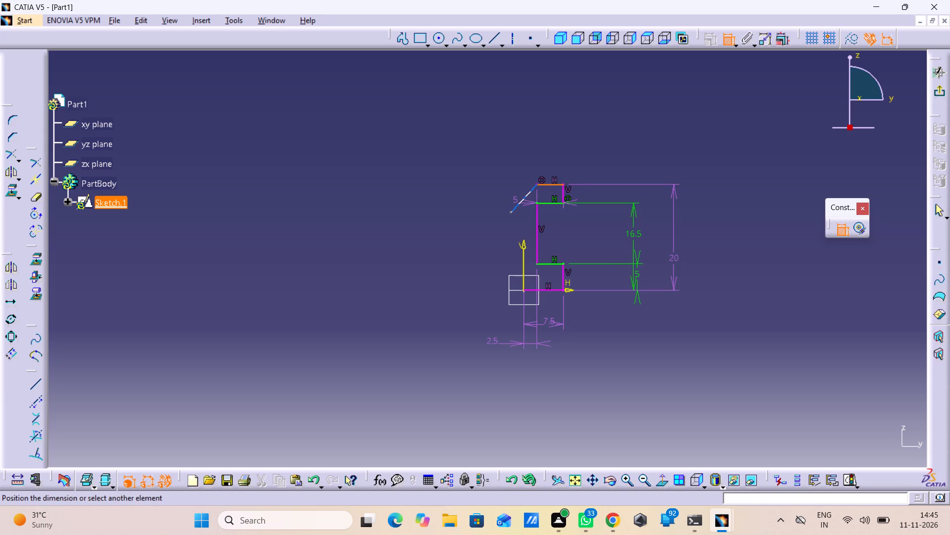
click(514, 204)
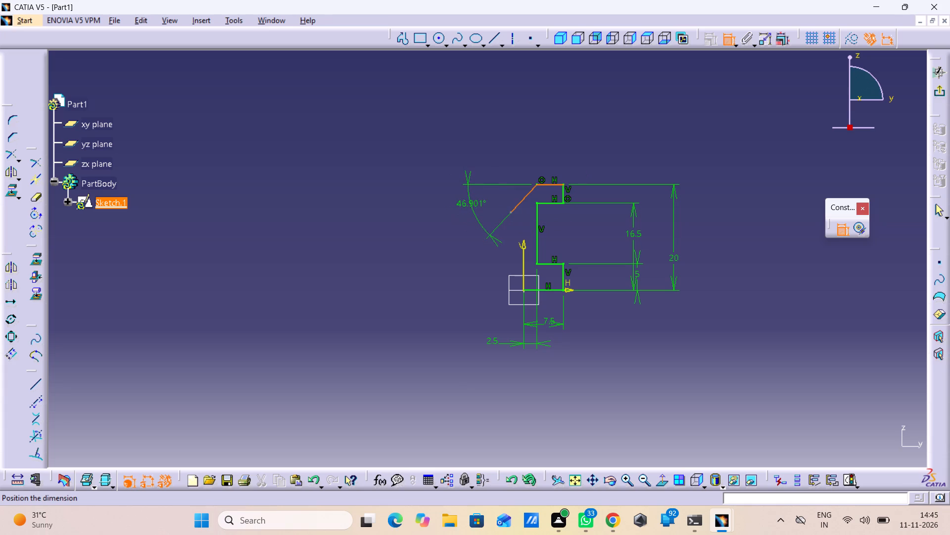
click(473, 213)
double_click(473, 206)
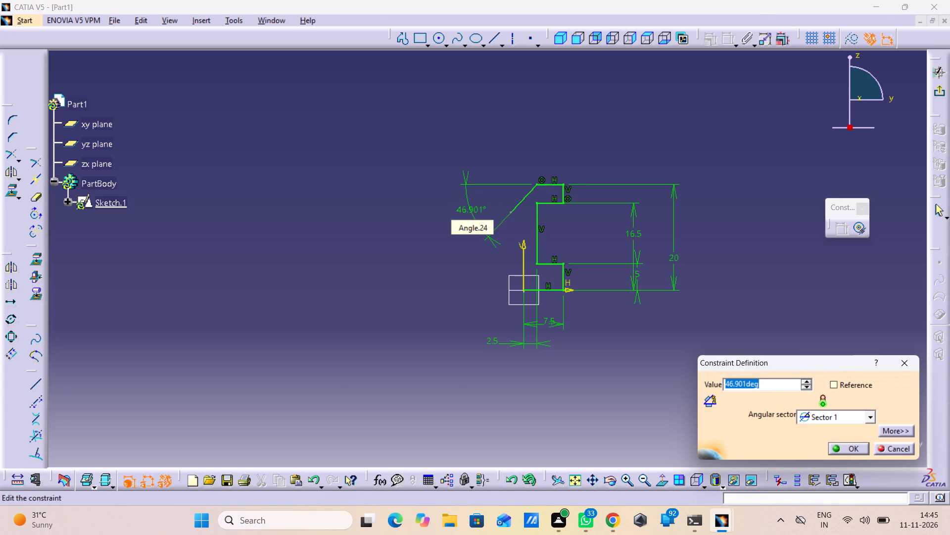
key(1)
key(BackSpace)
text(45)
key(Return)
click(556, 156)
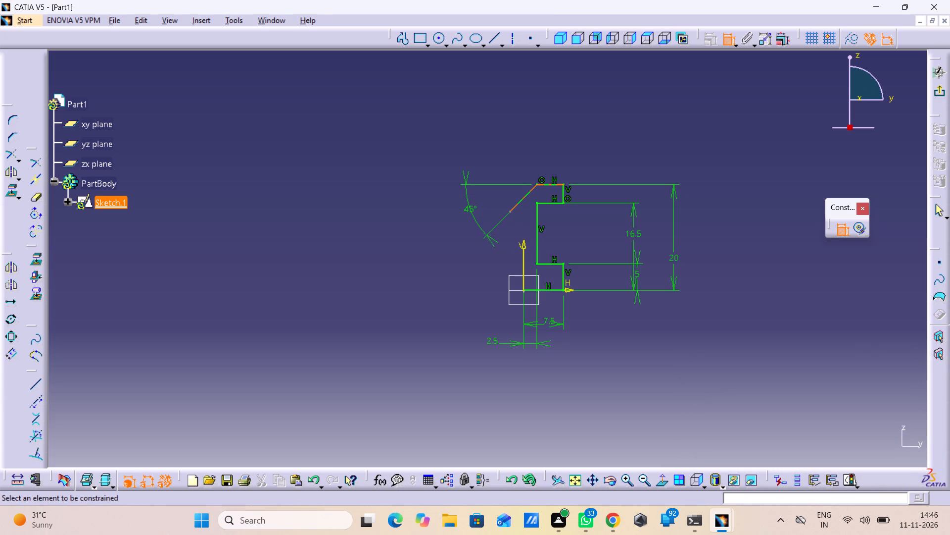
Dimension the slanted line's length, placing the dimension above the profile, and set it to 5 mm.
click(532, 185)
click(539, 142)
double_click(541, 139)
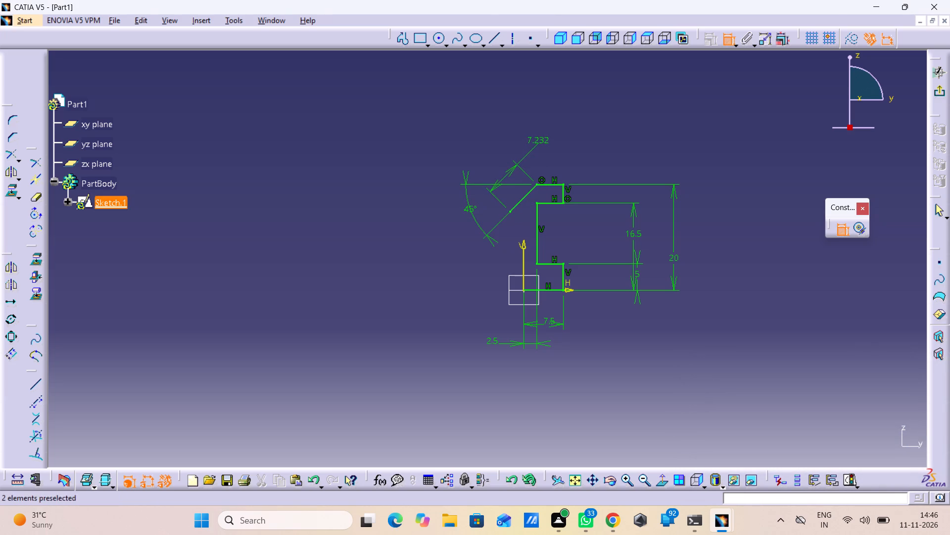
key(5)
key(Return)
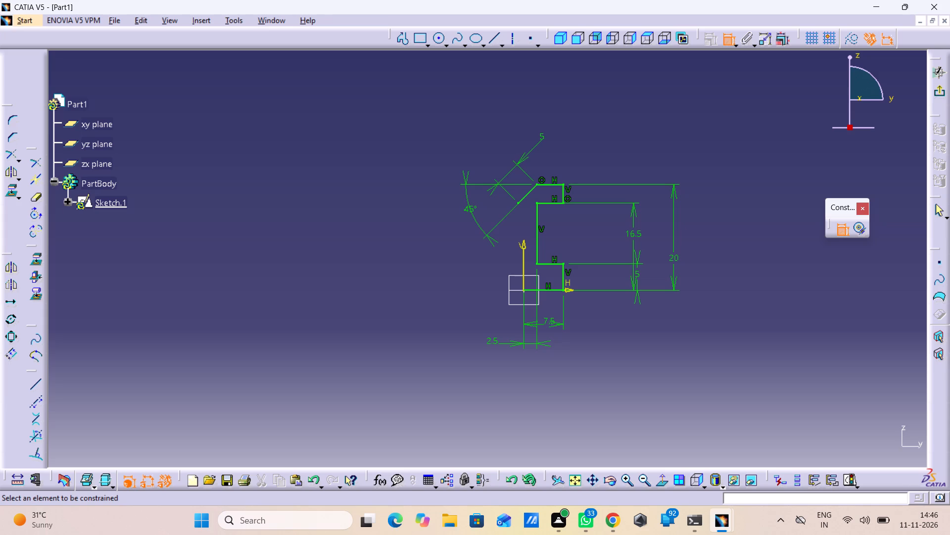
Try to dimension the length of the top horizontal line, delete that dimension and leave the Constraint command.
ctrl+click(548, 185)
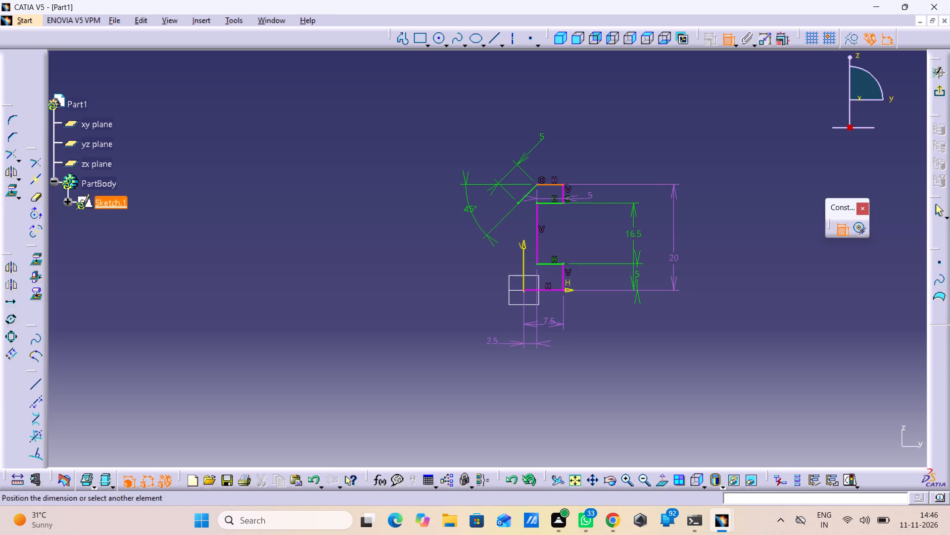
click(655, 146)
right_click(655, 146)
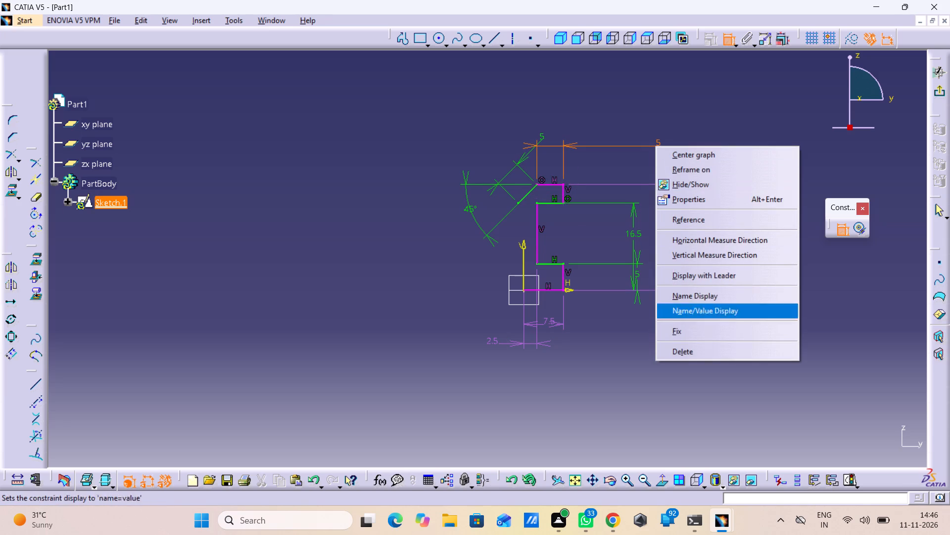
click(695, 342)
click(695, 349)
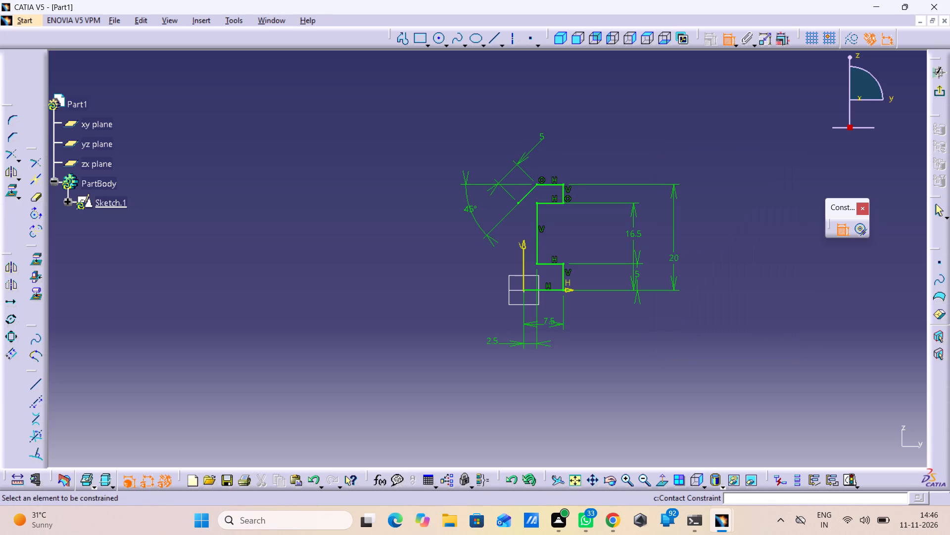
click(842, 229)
Select all eight lines of the half profile, including the slanted one, and mirror them about the V axis.
ctrl+click(552, 181)
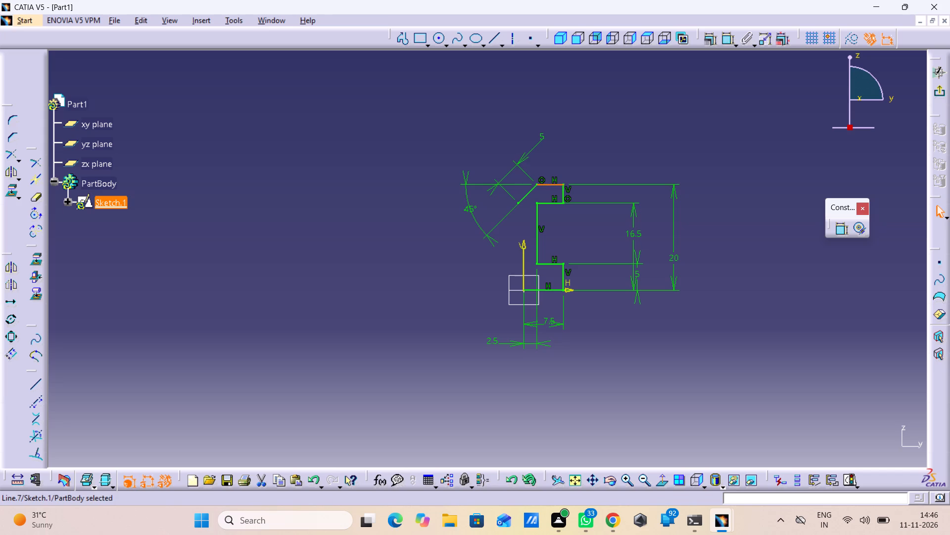
ctrl+click(556, 198)
ctrl+click(564, 193)
ctrl+click(556, 203)
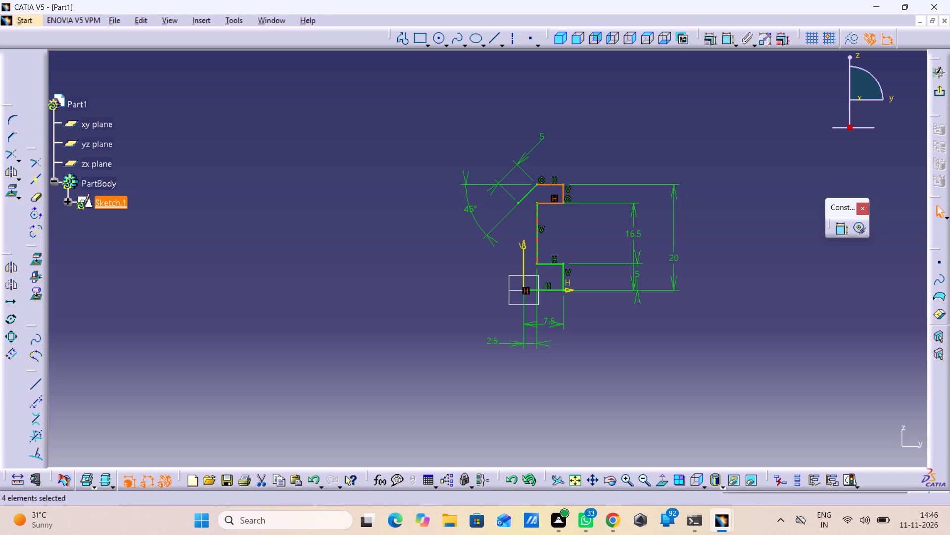
ctrl+click(555, 197)
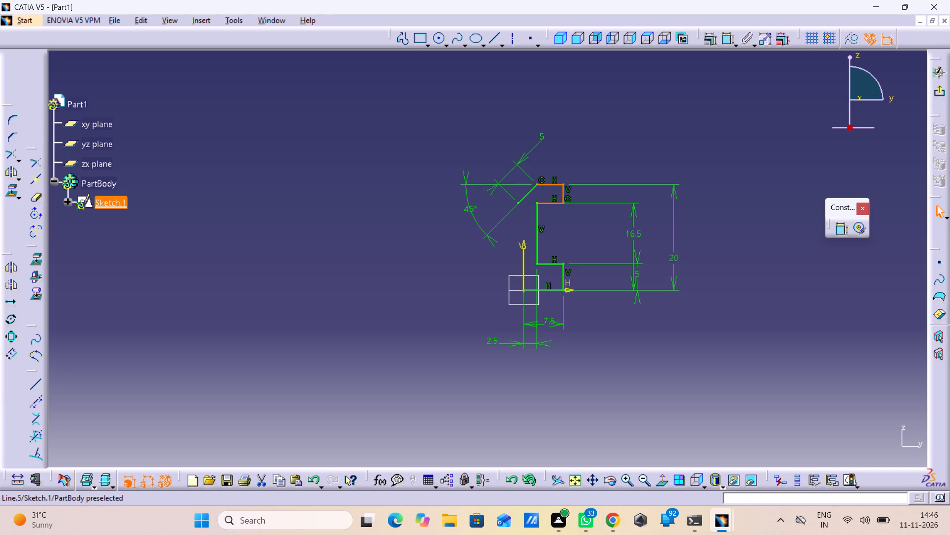
ctrl+click(523, 200)
ctrl+drag(536, 221, 541, 229)
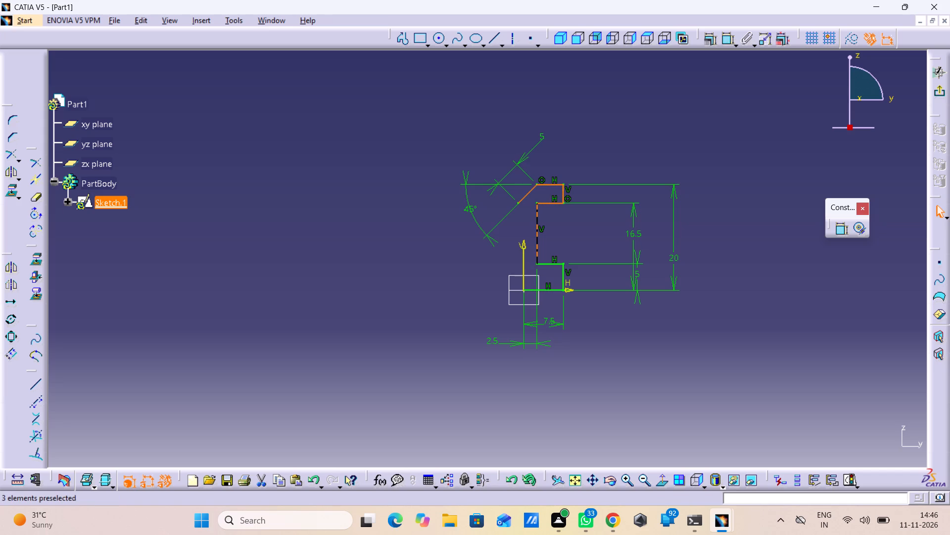
ctrl+click(550, 261)
ctrl+click(553, 264)
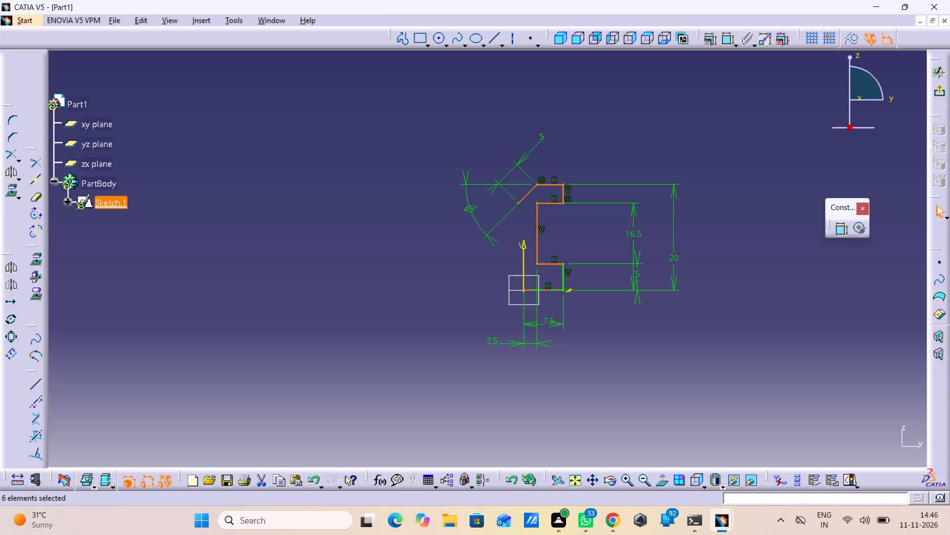
ctrl+click(564, 281)
ctrl+click(558, 291)
click(11, 178)
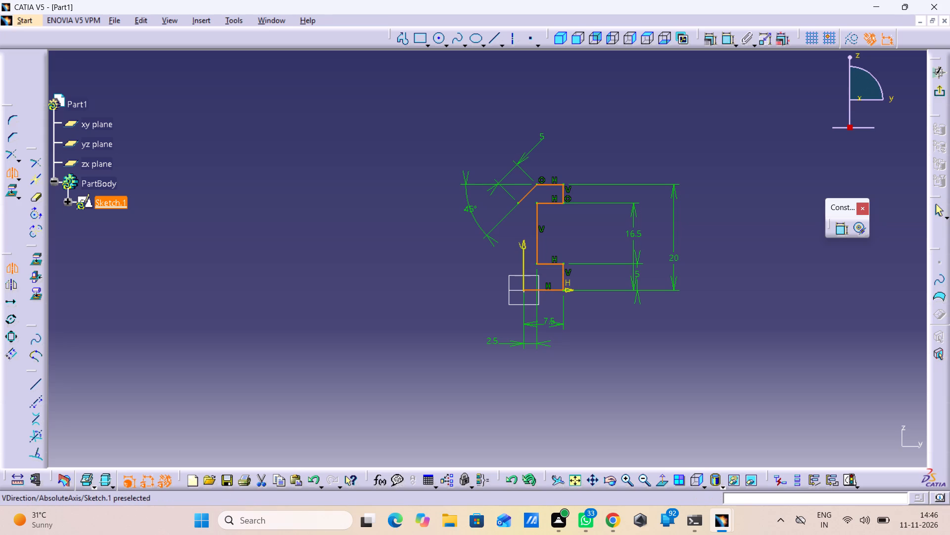
click(527, 244)
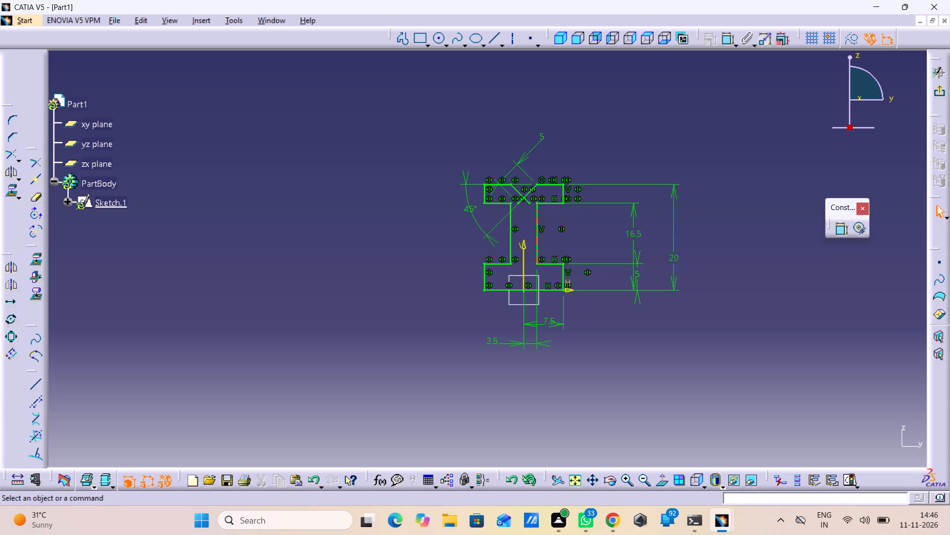
Delete the 45-degree angle dimension between the top horizontal line and the slanted line.
middle_drag(524, 224, 523, 155)
right_click(524, 224)
click(391, 229)
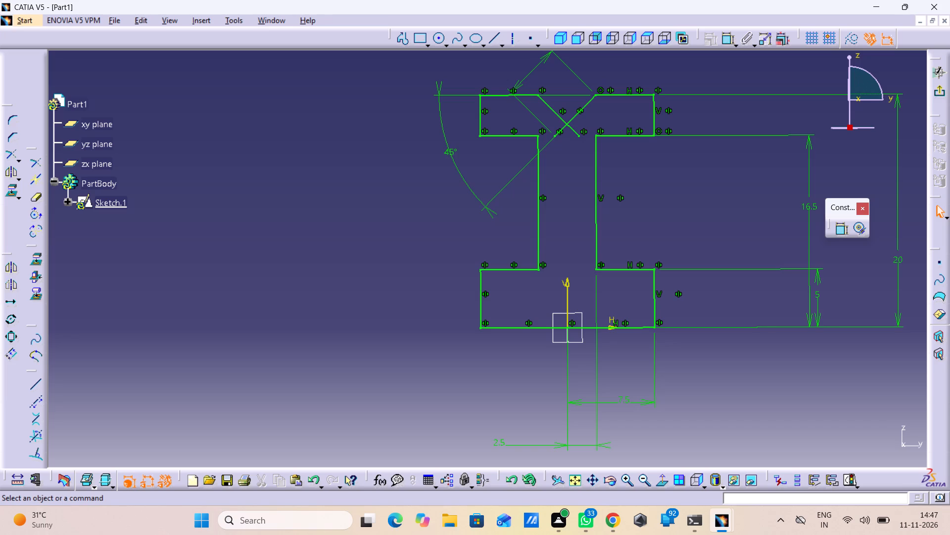
right_click(475, 195)
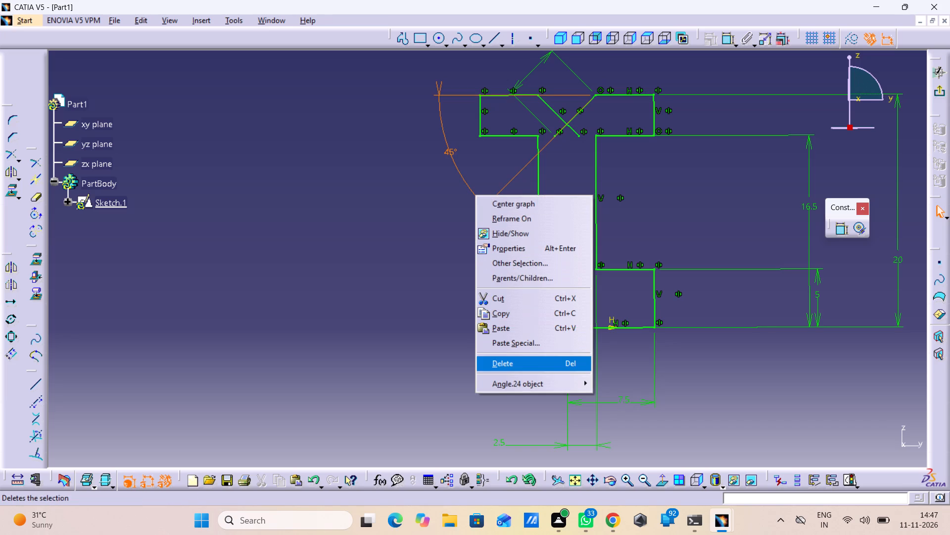
click(493, 361)
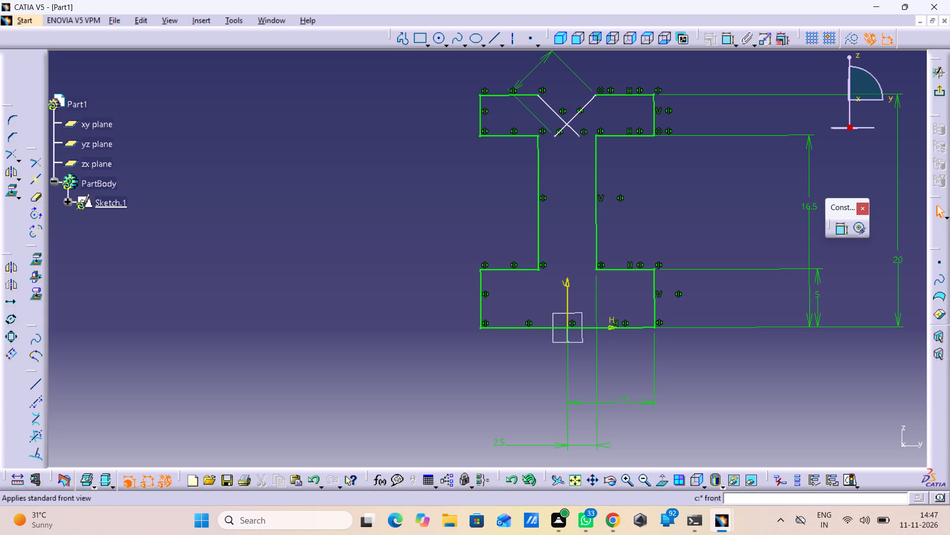
Dimension the angle between the two crossing slanted lines, placing the dimension above the profile.
double_click(838, 227)
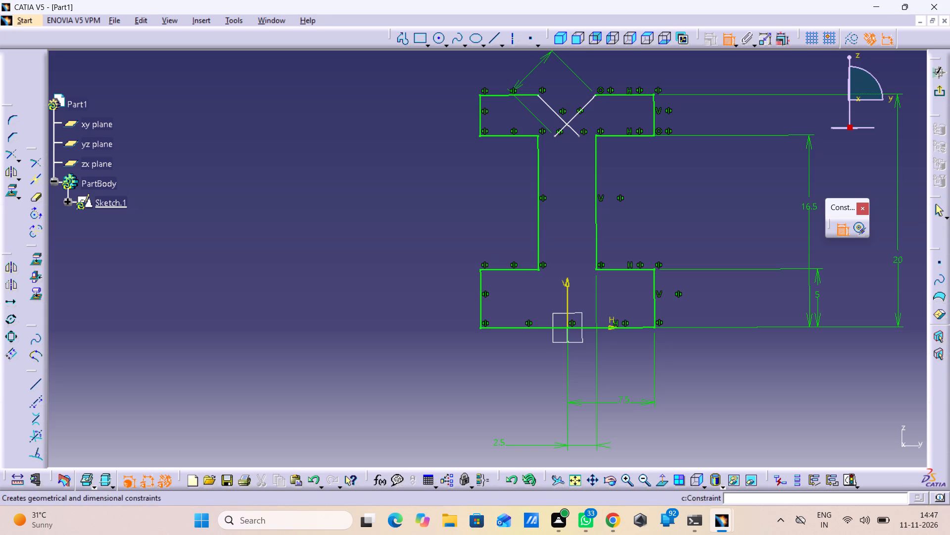
click(588, 104)
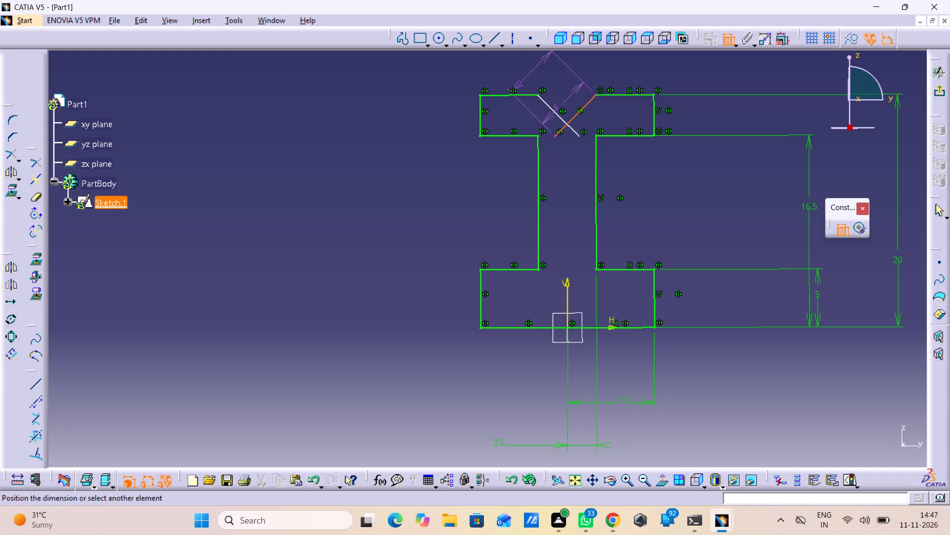
click(554, 114)
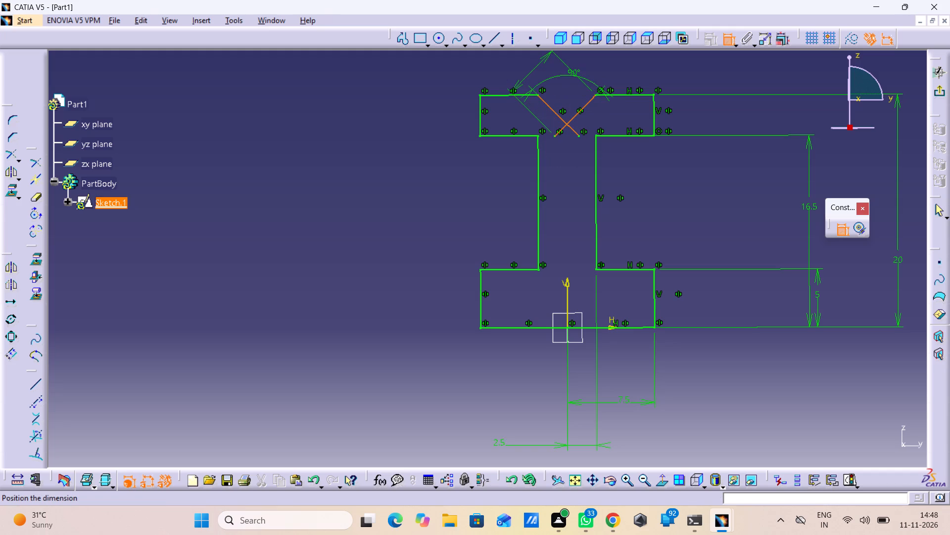
middle_drag(570, 69, 570, 102)
right_click(570, 69)
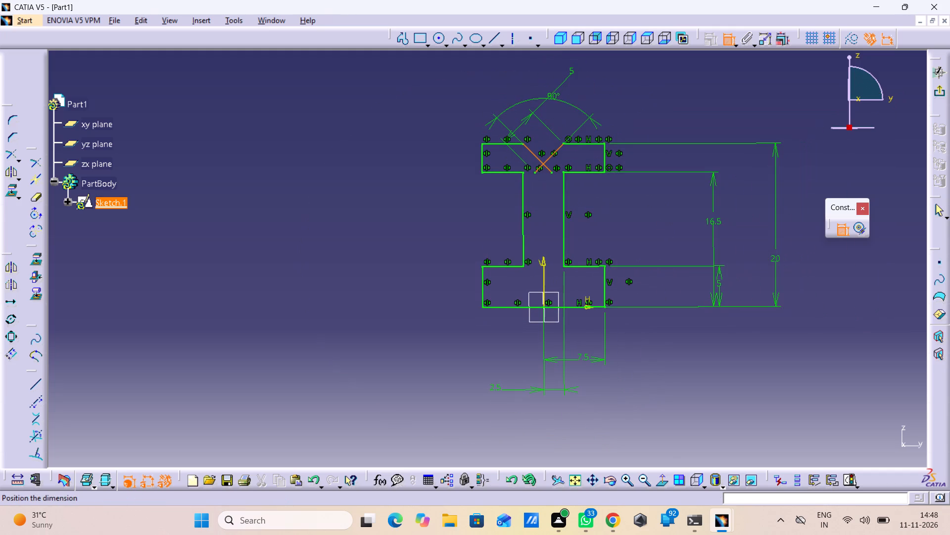
click(548, 85)
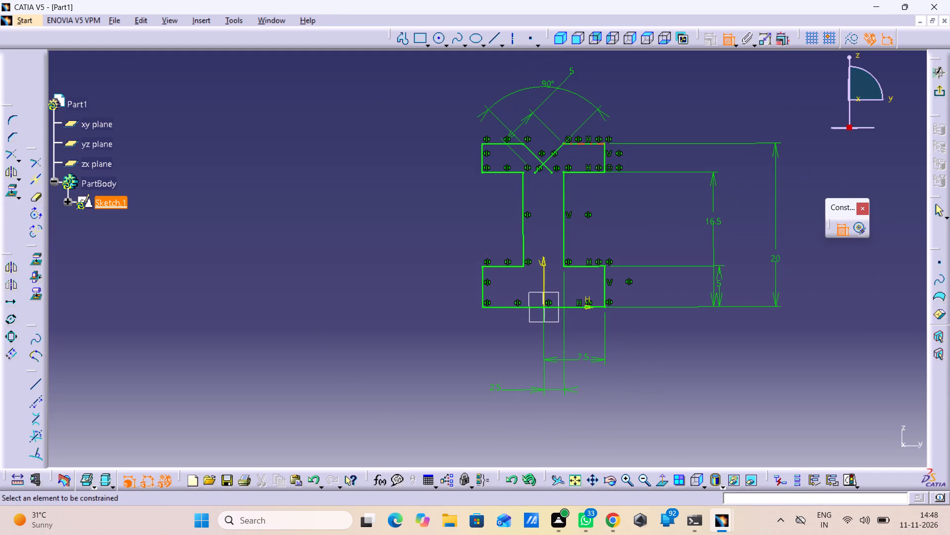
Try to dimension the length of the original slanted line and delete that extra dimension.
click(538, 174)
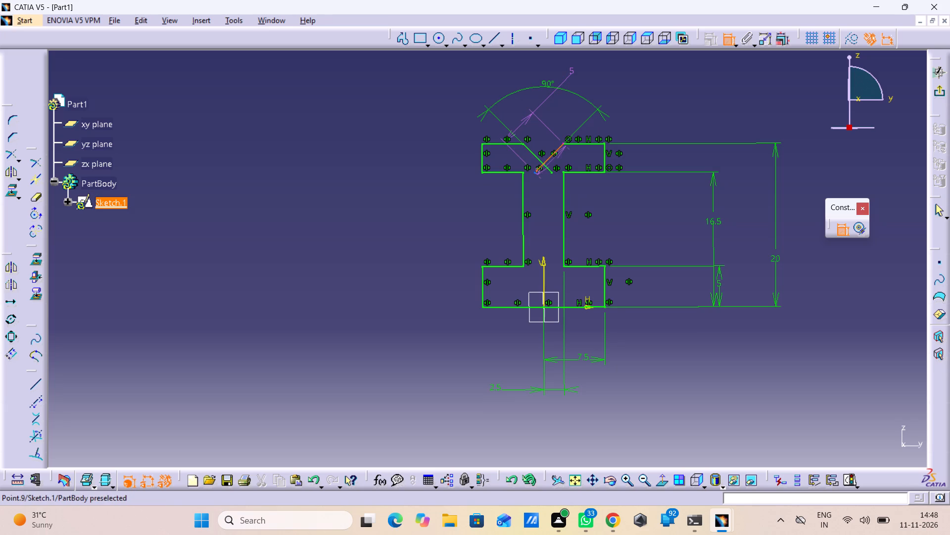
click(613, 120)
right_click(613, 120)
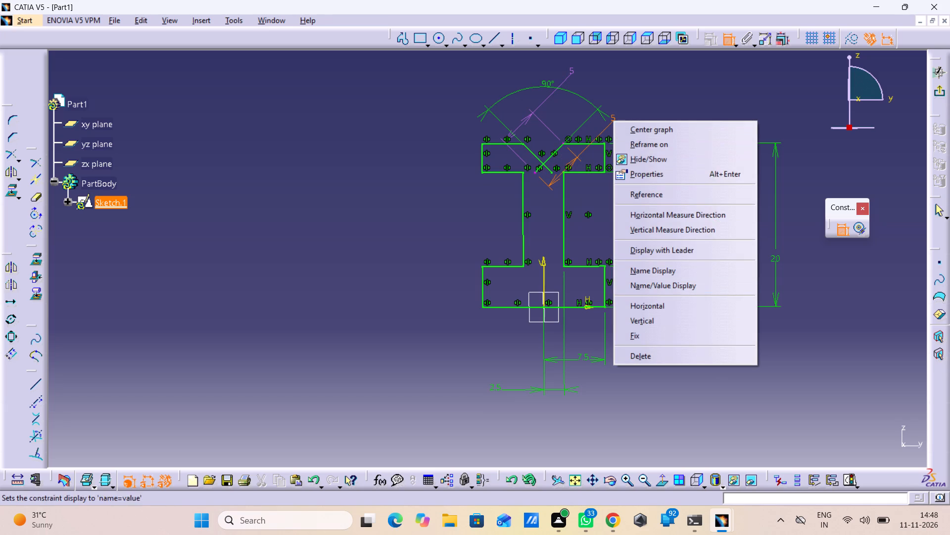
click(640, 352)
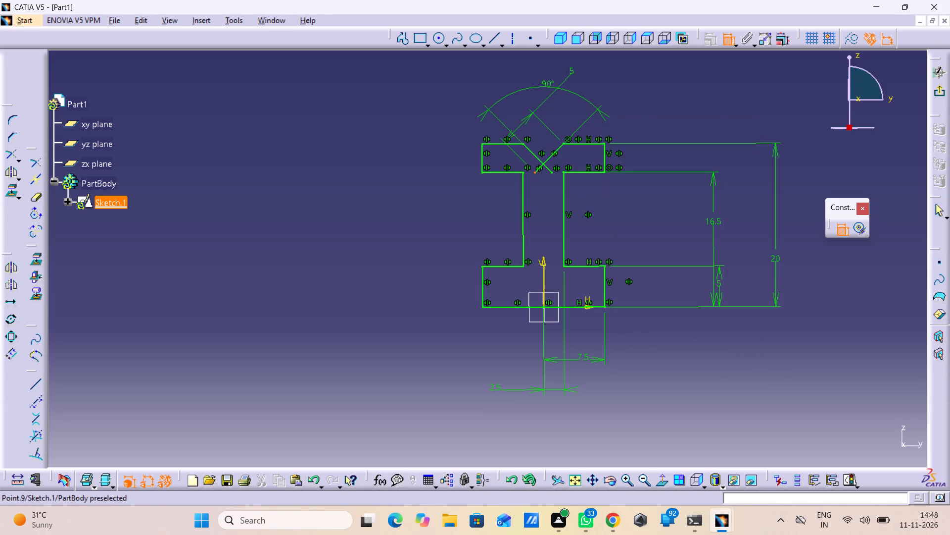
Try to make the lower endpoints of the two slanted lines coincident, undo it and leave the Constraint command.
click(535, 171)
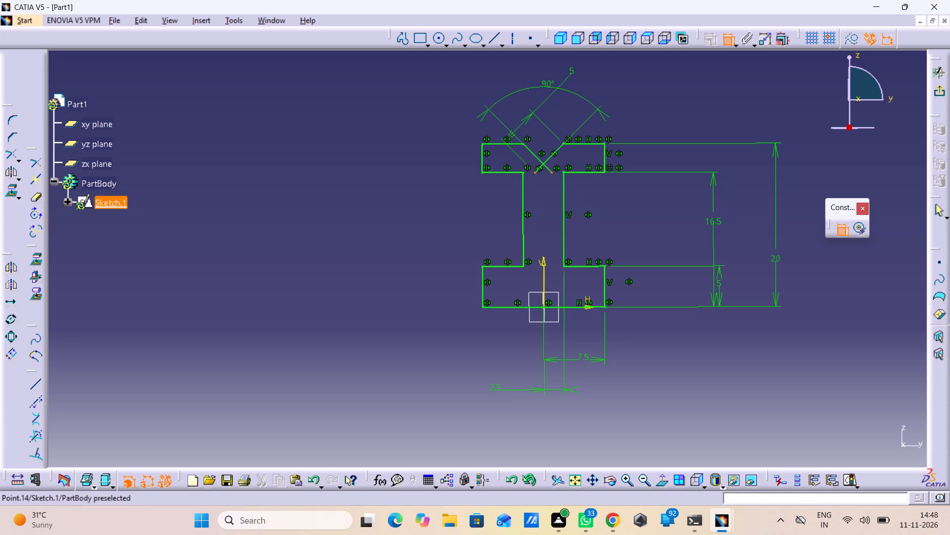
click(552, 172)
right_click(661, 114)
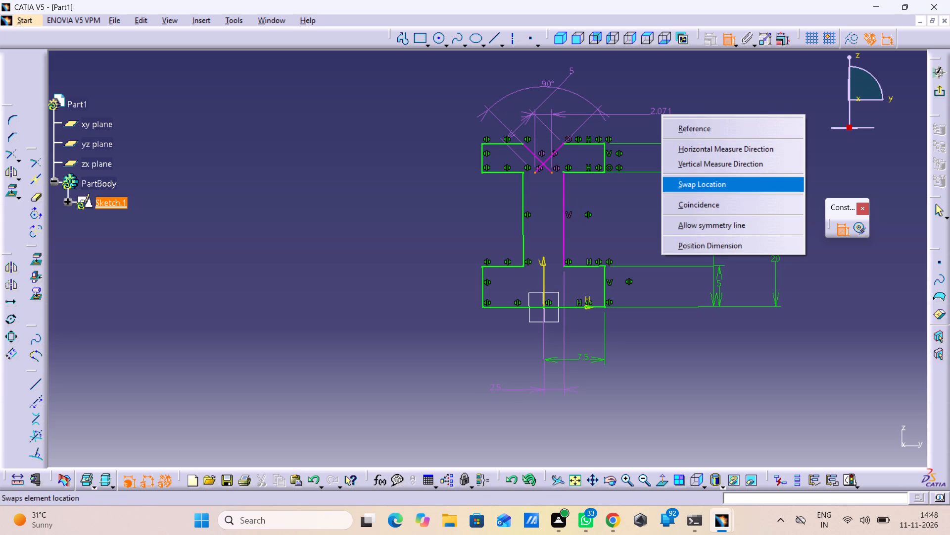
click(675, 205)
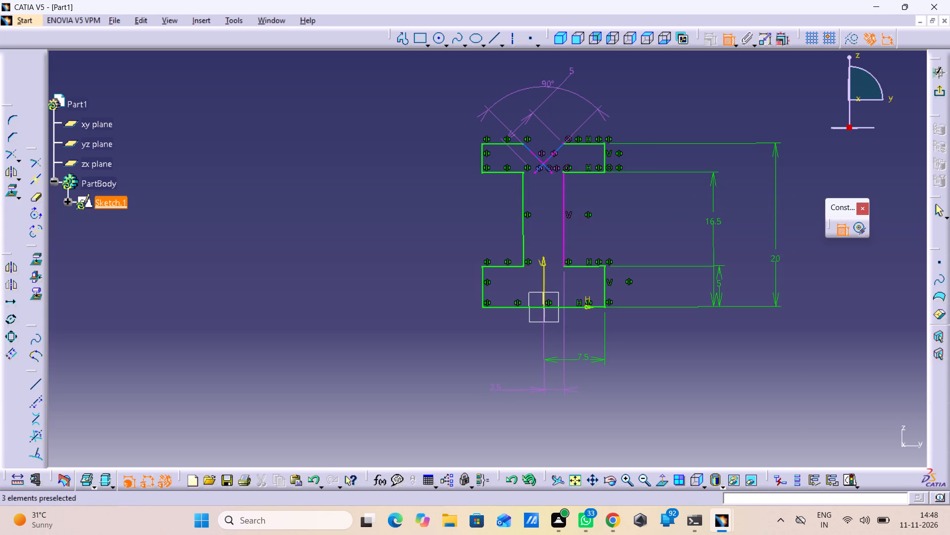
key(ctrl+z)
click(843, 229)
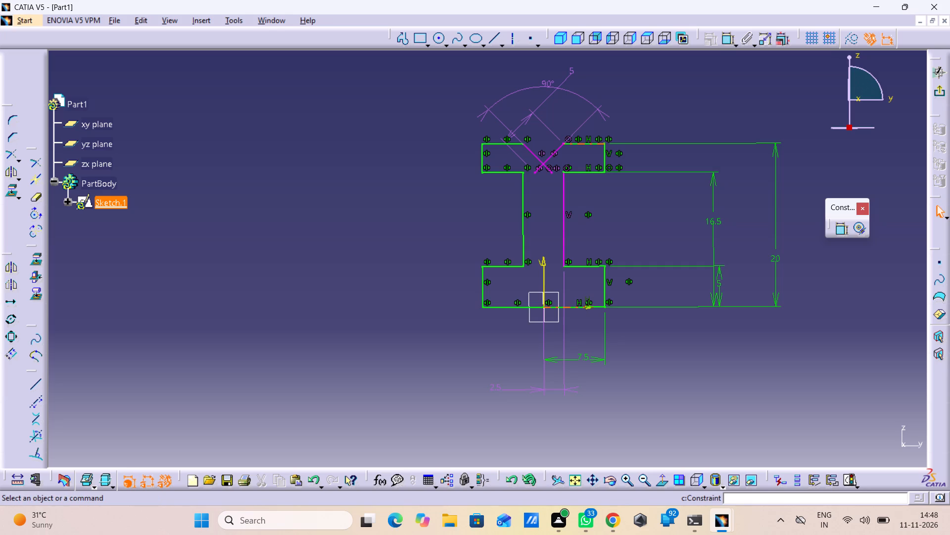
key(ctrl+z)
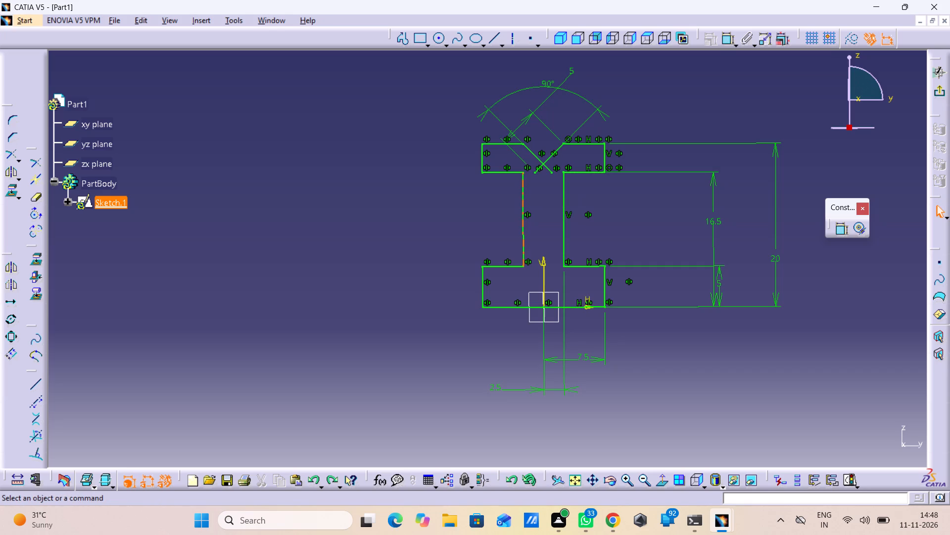
Quick Trim both slanted lines below their crossing point to form the V-notch, converting the length constraint into a distance.
double_click(35, 203)
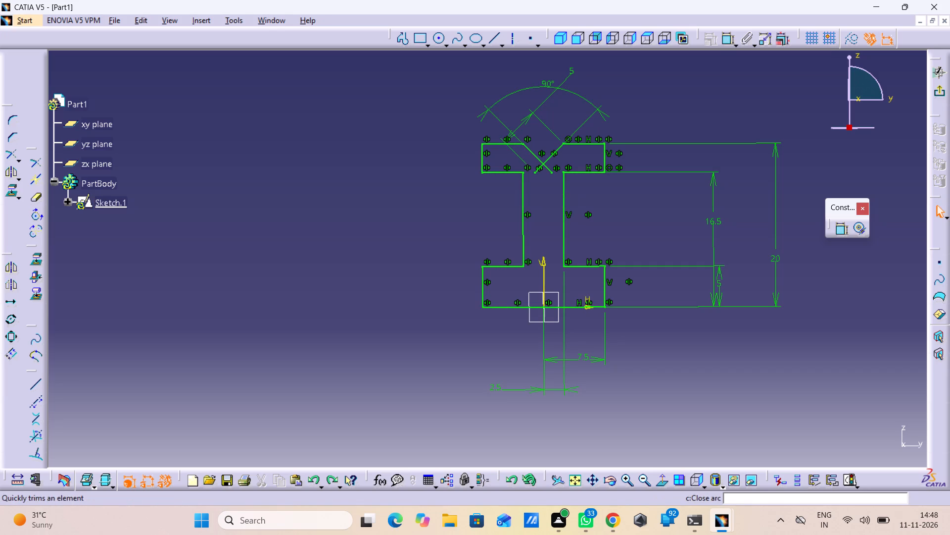
click(536, 171)
click(537, 170)
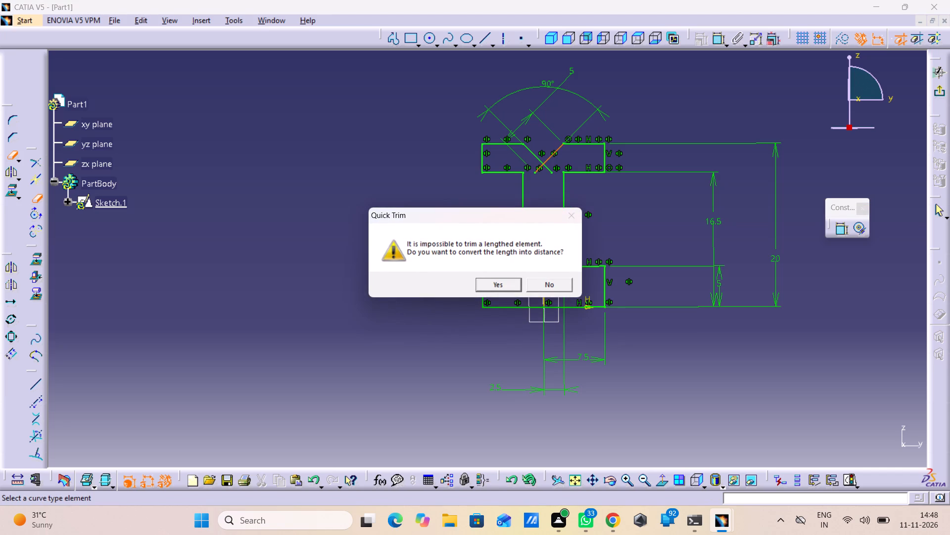
click(498, 284)
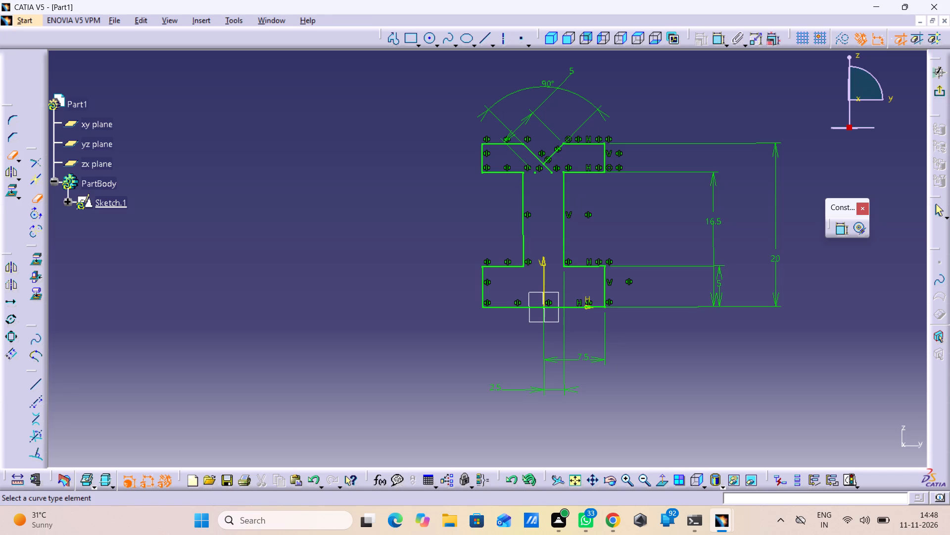
click(548, 166)
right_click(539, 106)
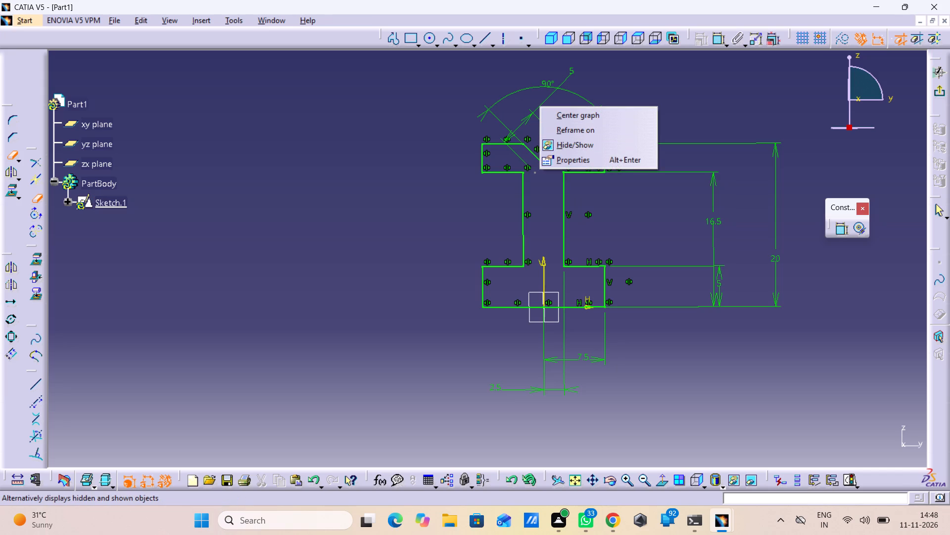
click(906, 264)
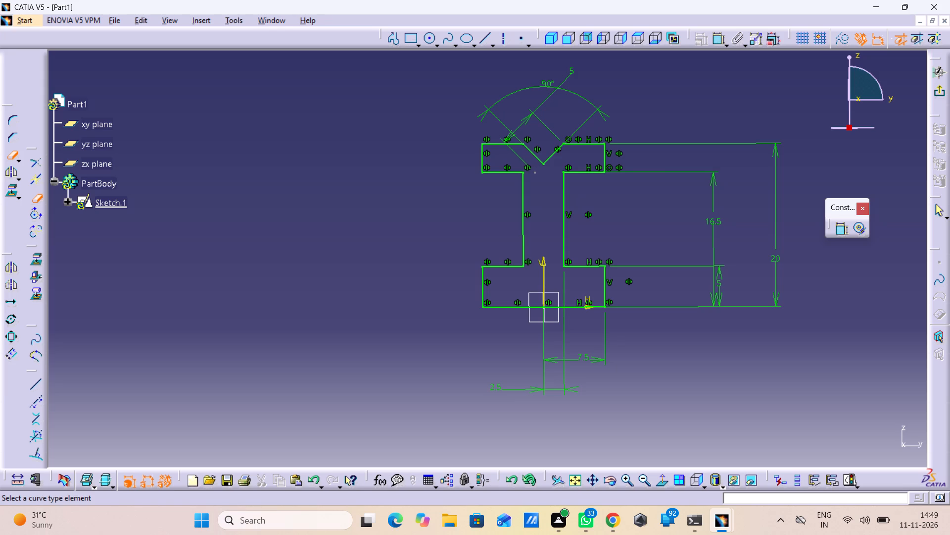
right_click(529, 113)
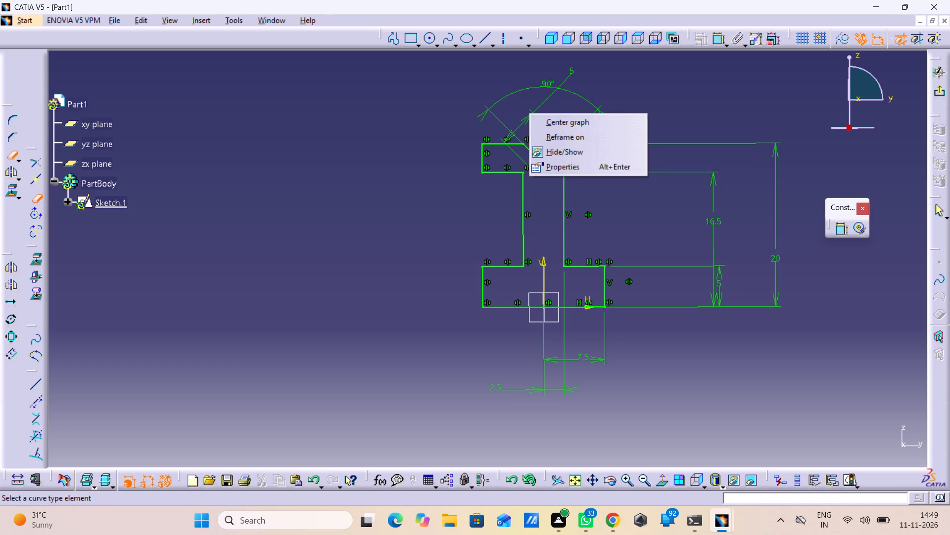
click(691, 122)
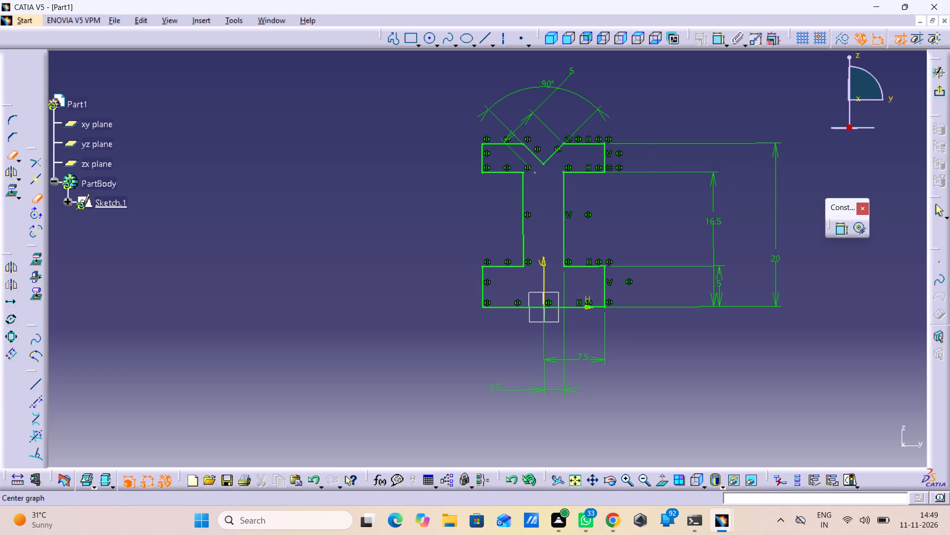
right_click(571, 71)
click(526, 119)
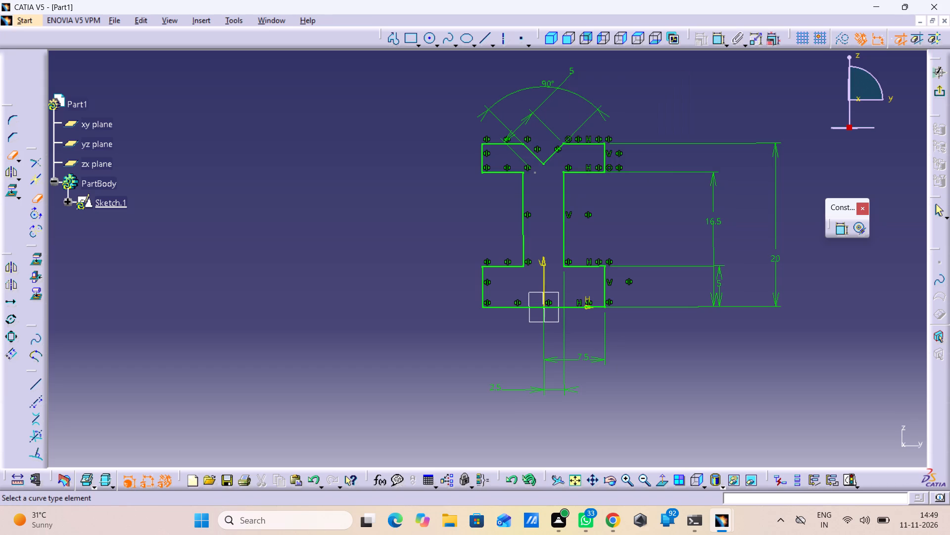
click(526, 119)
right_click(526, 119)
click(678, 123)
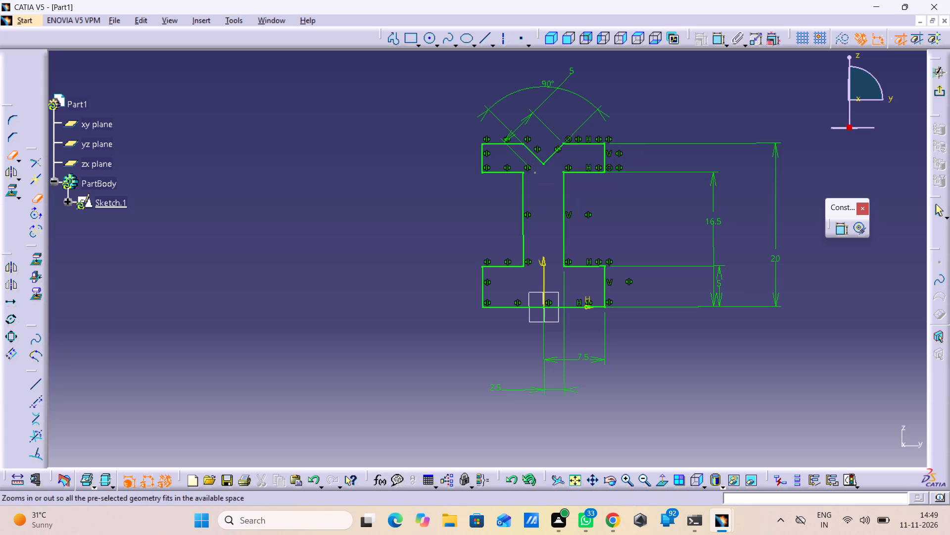
Exit the sketch to return to the 3D part.
click(939, 91)
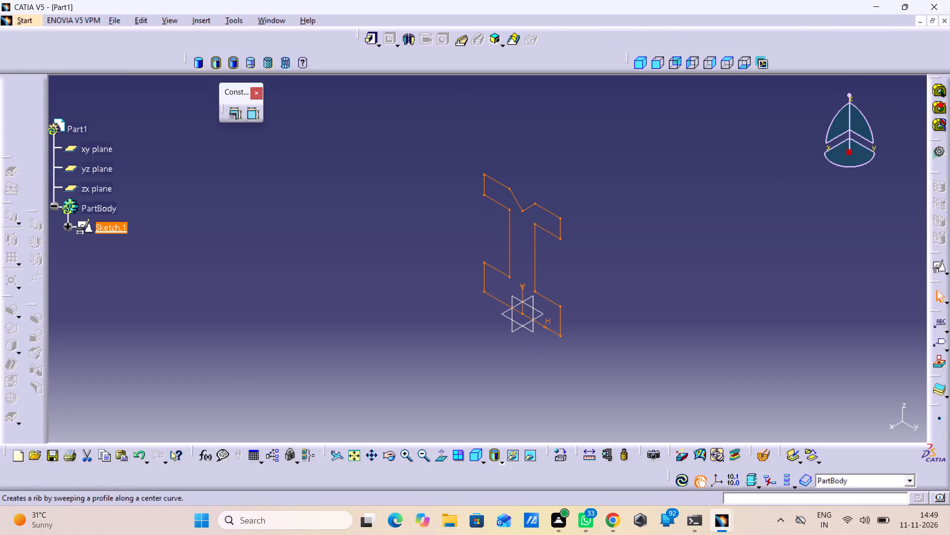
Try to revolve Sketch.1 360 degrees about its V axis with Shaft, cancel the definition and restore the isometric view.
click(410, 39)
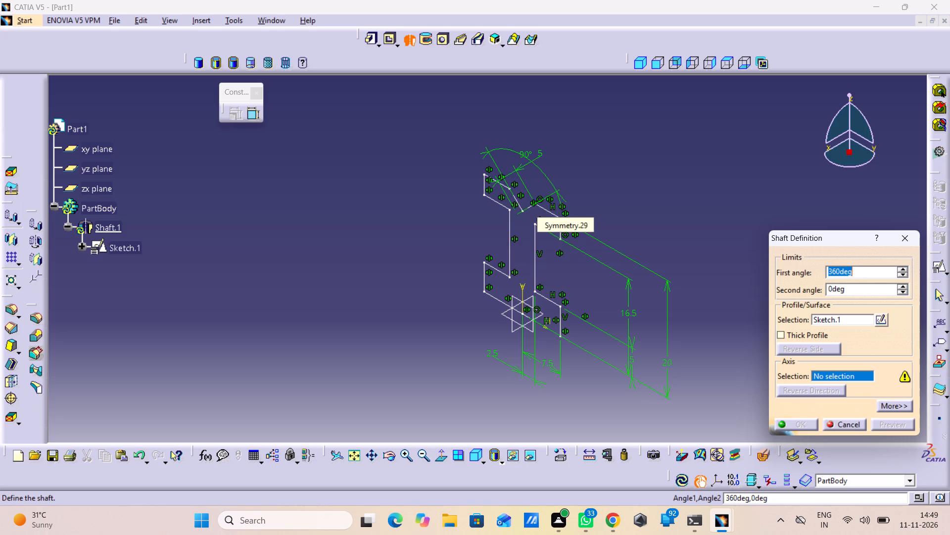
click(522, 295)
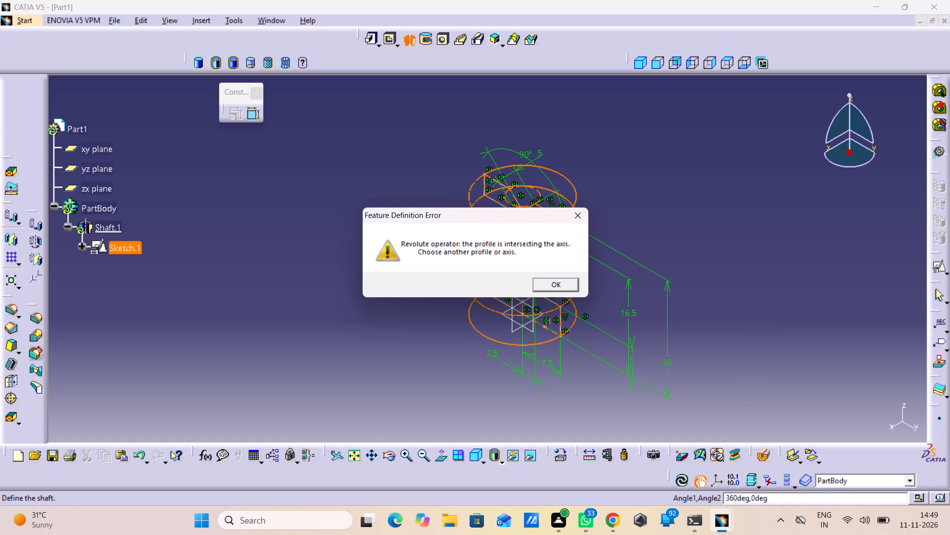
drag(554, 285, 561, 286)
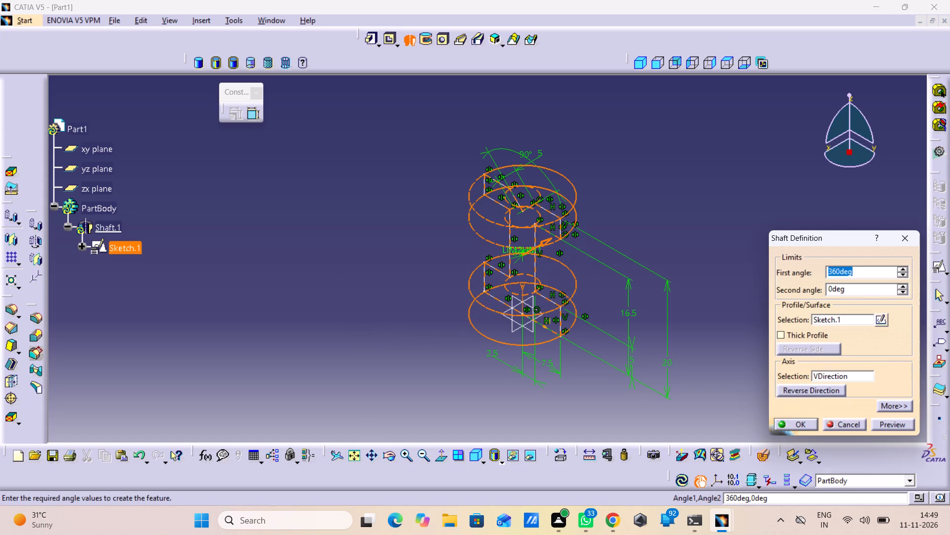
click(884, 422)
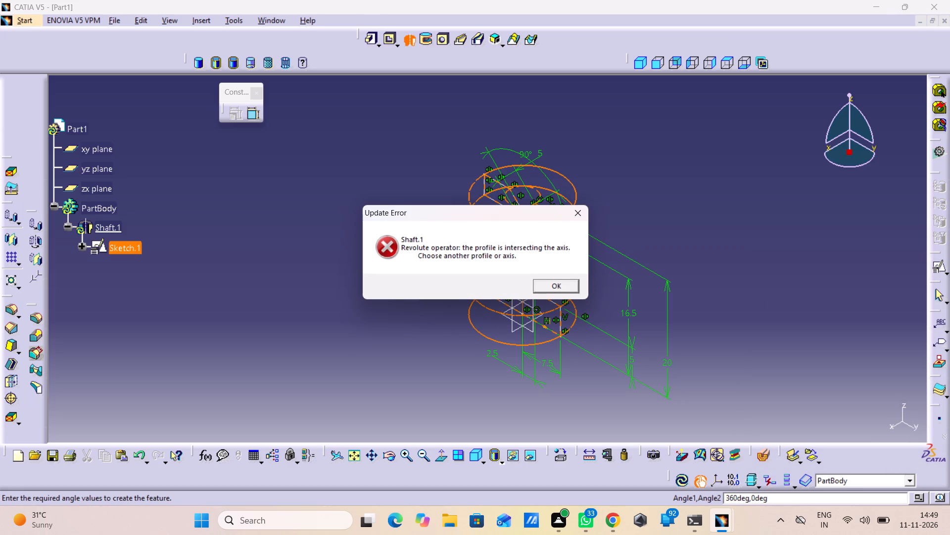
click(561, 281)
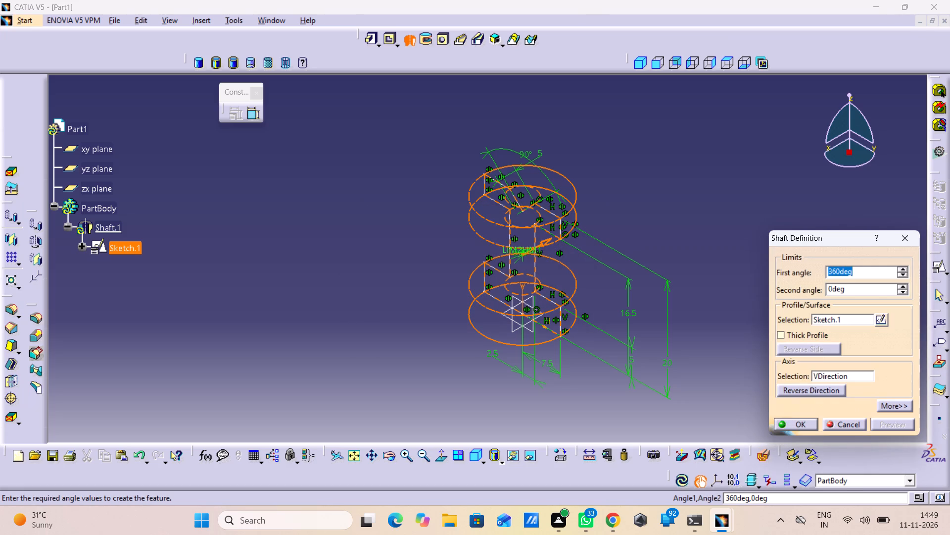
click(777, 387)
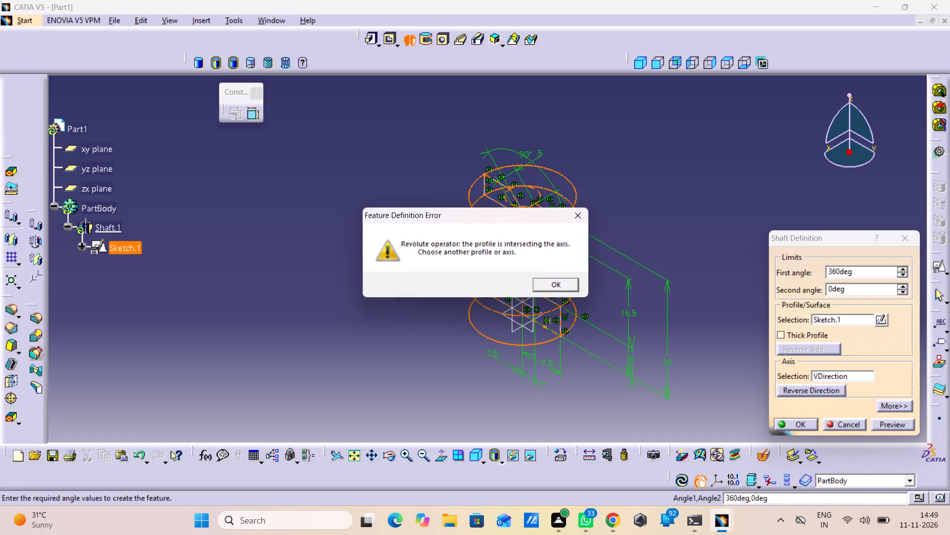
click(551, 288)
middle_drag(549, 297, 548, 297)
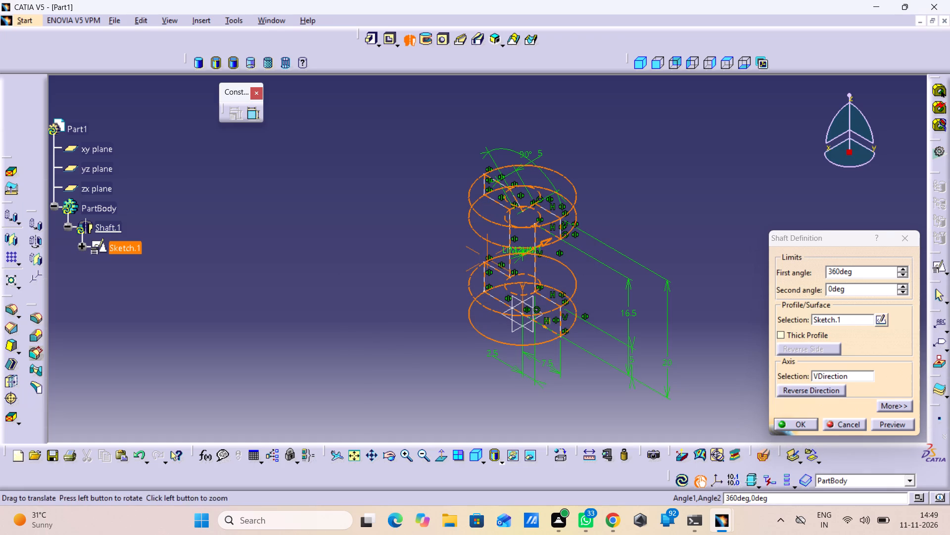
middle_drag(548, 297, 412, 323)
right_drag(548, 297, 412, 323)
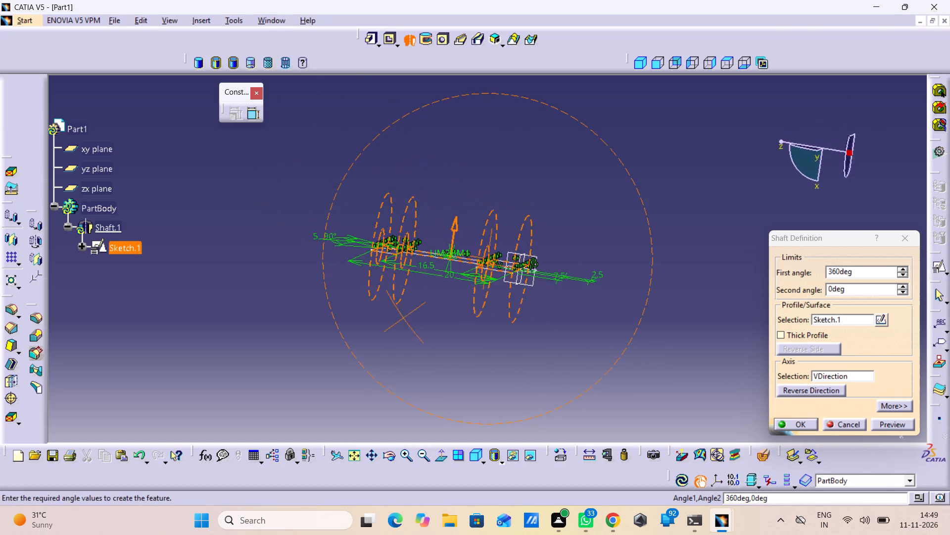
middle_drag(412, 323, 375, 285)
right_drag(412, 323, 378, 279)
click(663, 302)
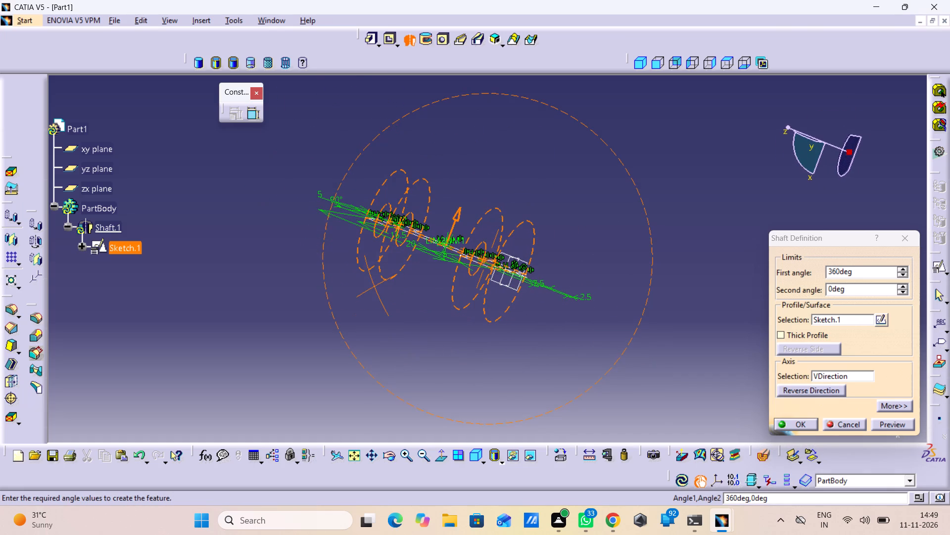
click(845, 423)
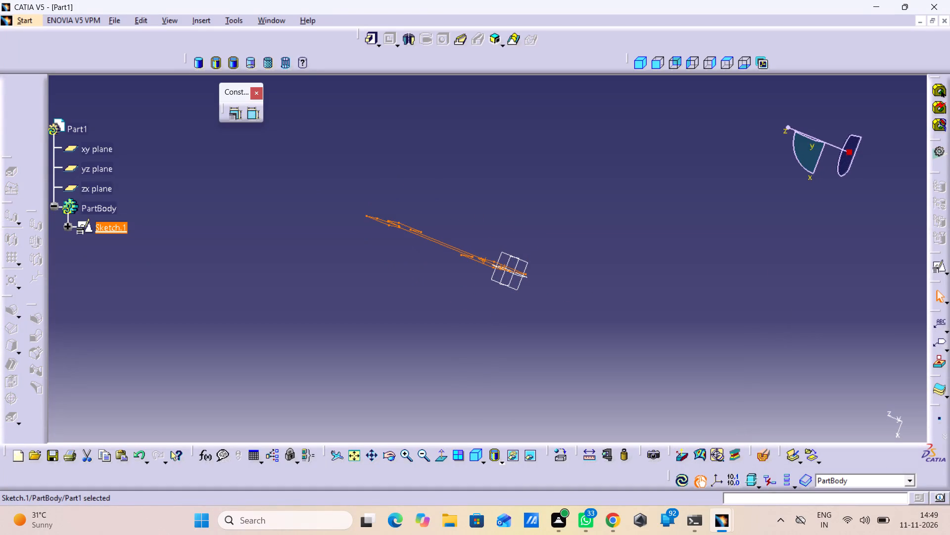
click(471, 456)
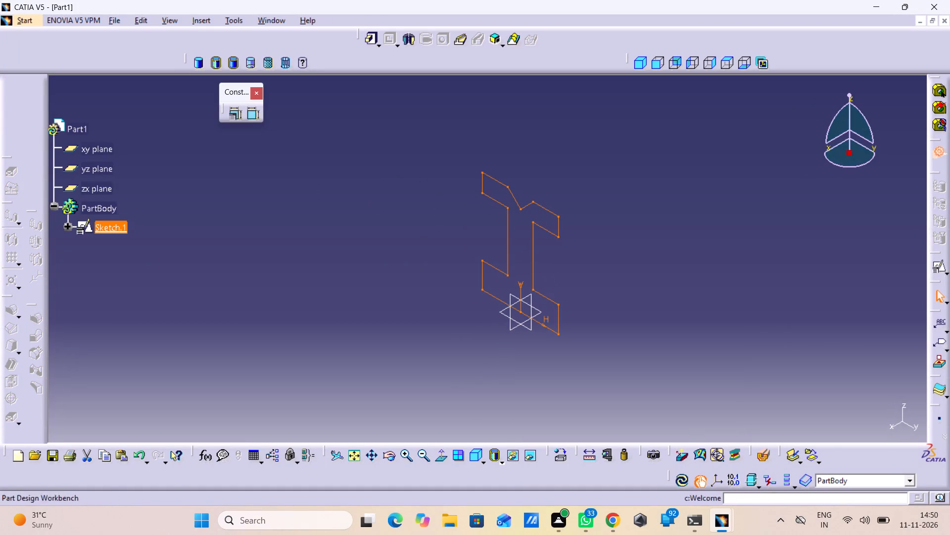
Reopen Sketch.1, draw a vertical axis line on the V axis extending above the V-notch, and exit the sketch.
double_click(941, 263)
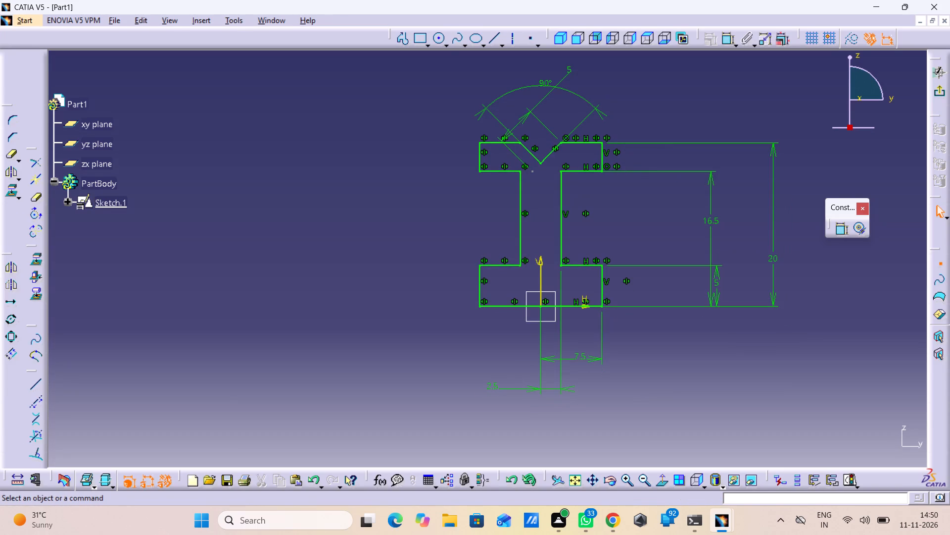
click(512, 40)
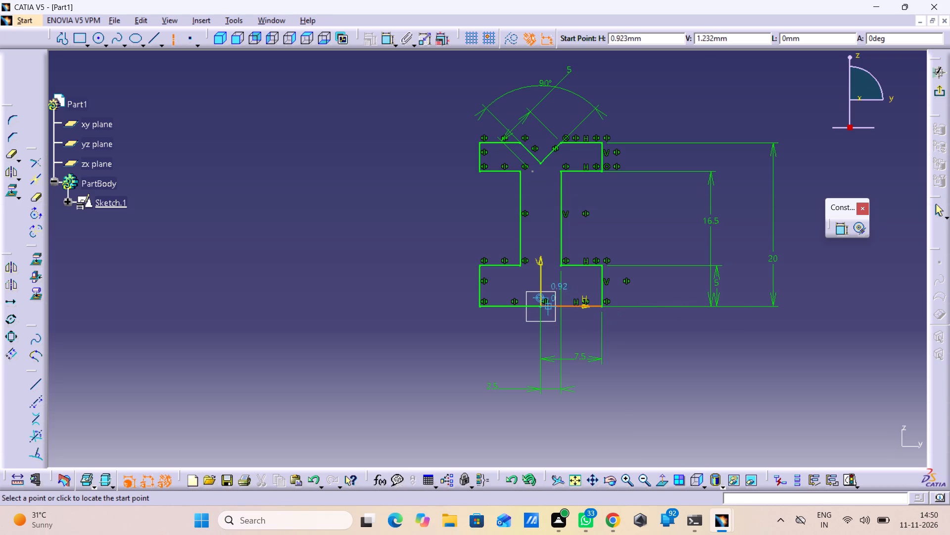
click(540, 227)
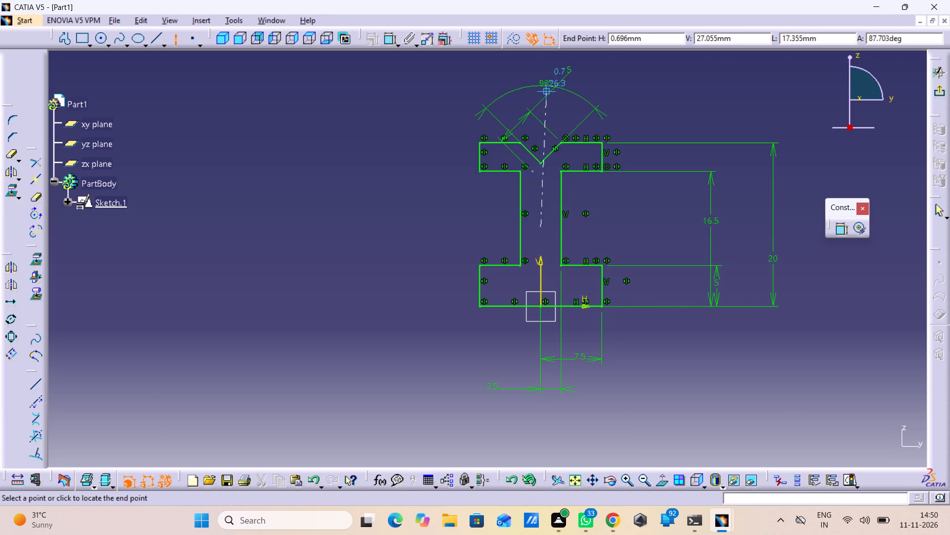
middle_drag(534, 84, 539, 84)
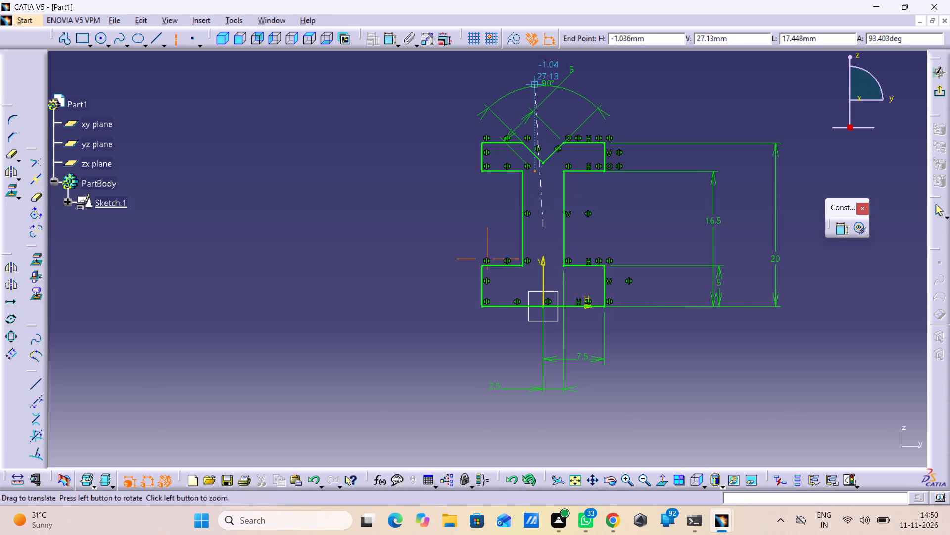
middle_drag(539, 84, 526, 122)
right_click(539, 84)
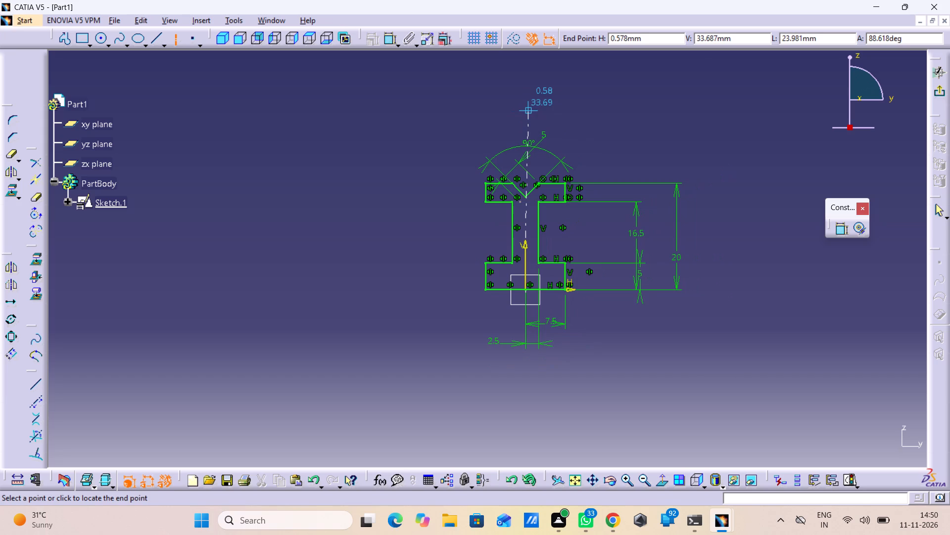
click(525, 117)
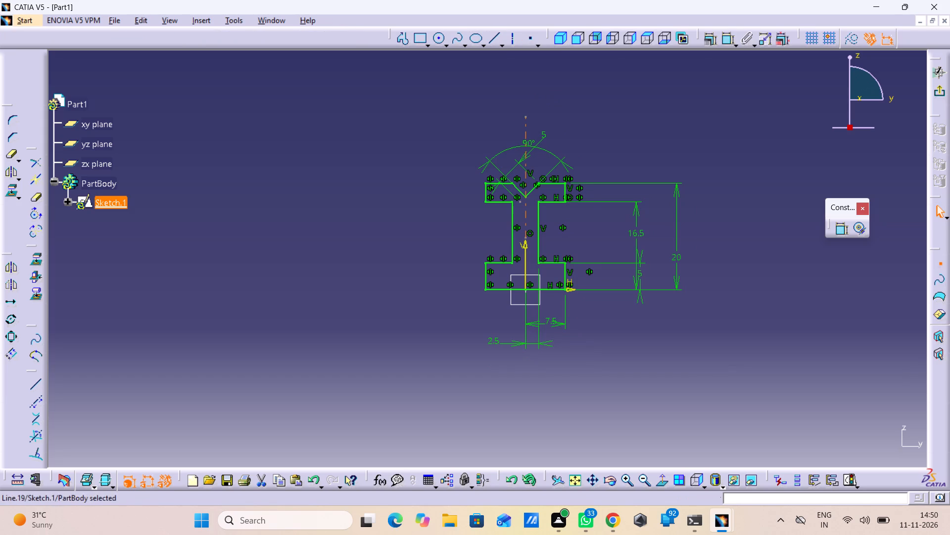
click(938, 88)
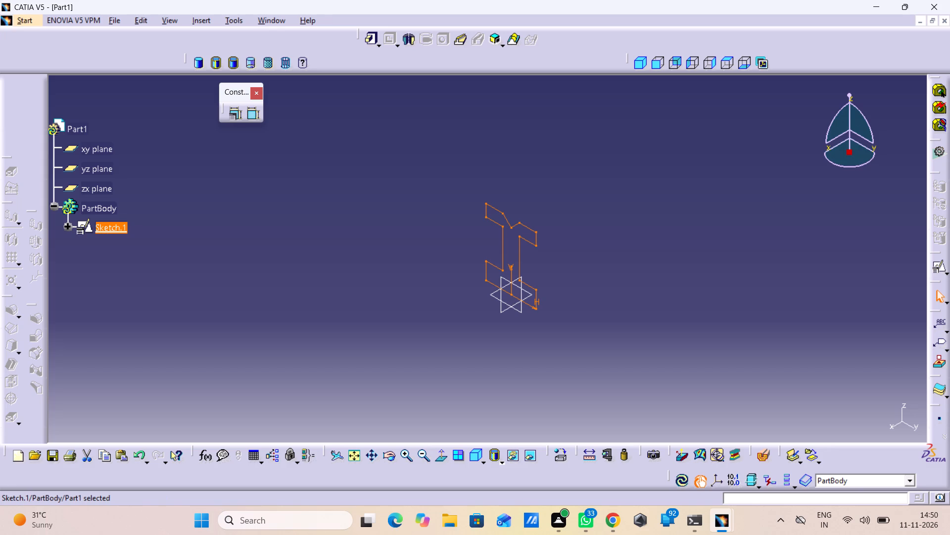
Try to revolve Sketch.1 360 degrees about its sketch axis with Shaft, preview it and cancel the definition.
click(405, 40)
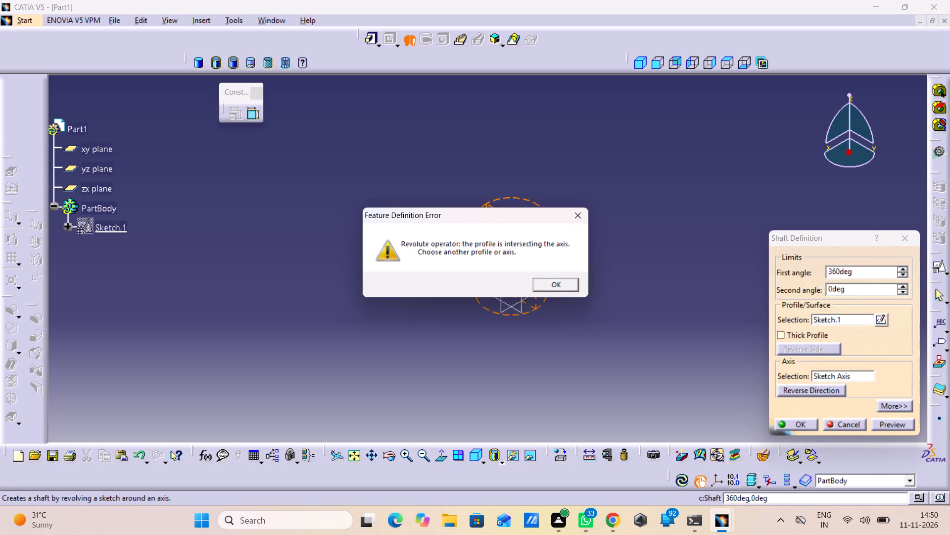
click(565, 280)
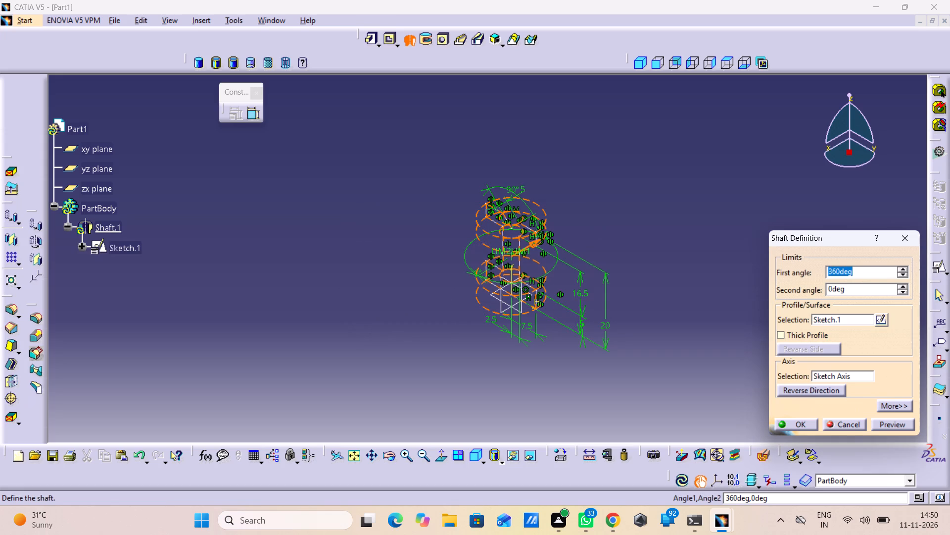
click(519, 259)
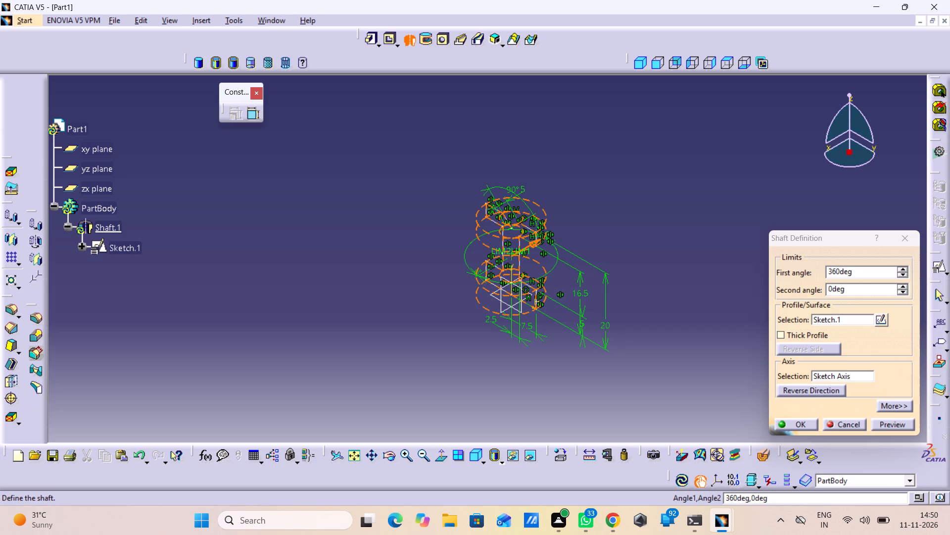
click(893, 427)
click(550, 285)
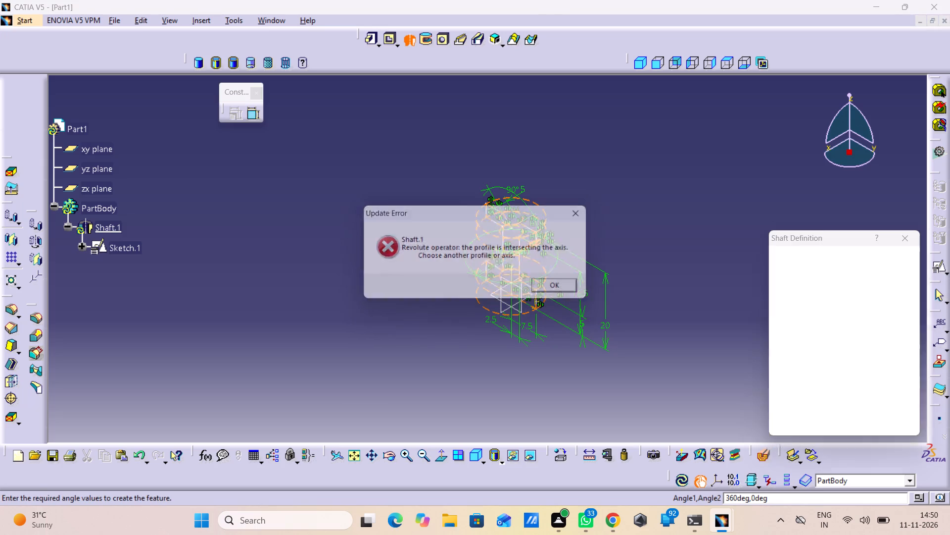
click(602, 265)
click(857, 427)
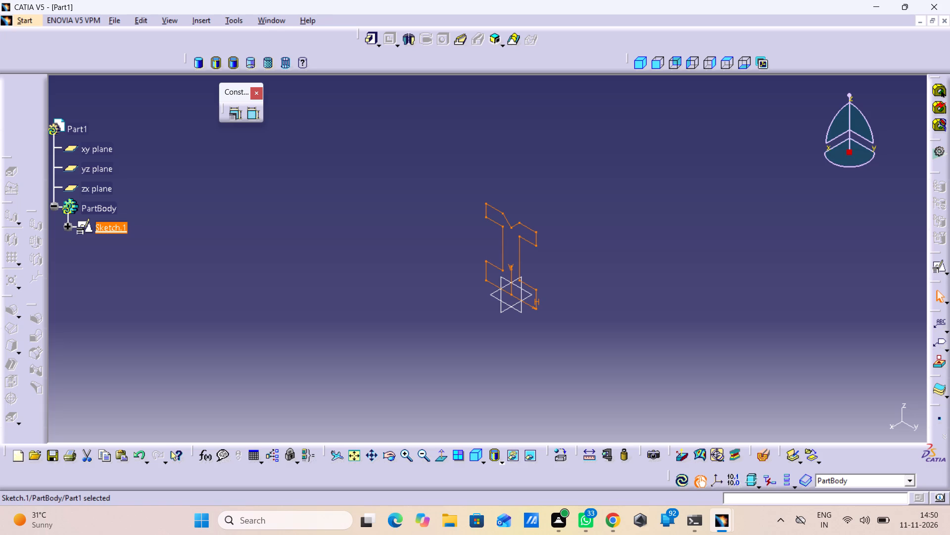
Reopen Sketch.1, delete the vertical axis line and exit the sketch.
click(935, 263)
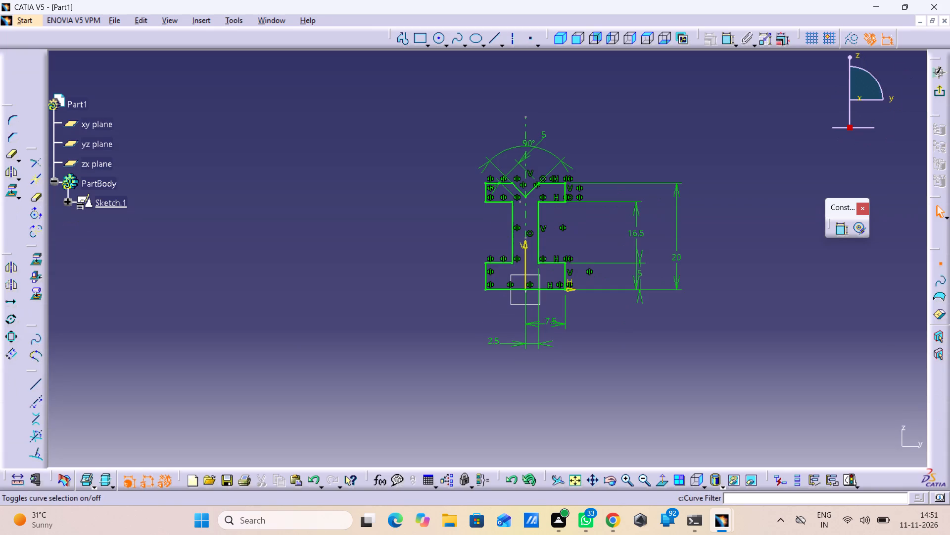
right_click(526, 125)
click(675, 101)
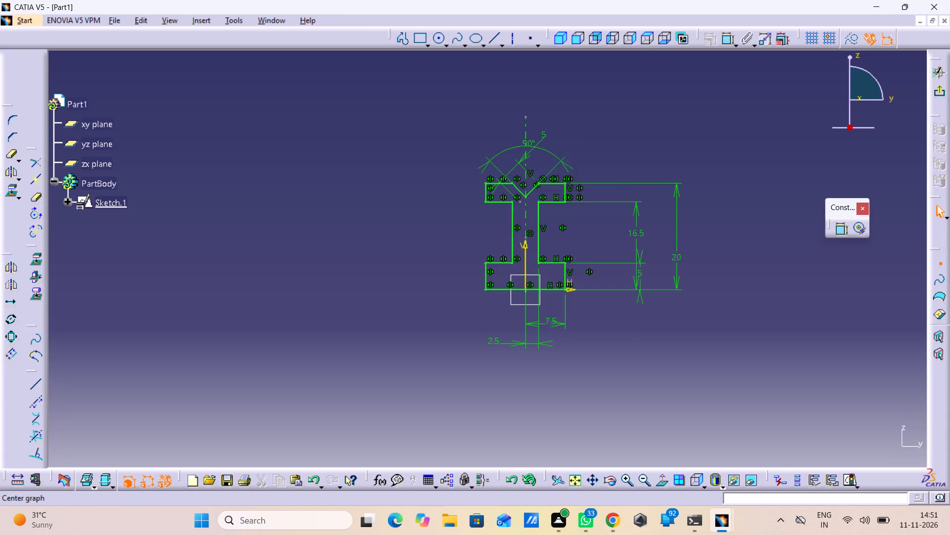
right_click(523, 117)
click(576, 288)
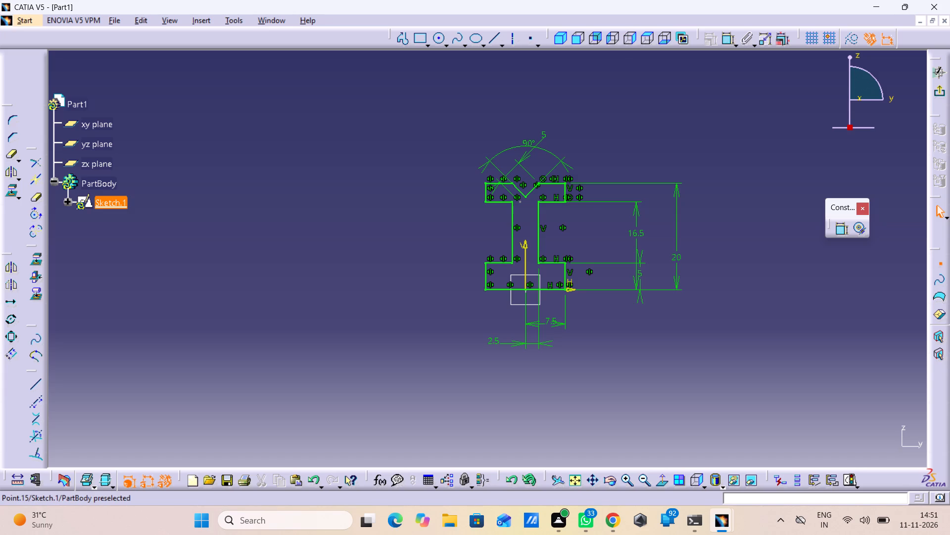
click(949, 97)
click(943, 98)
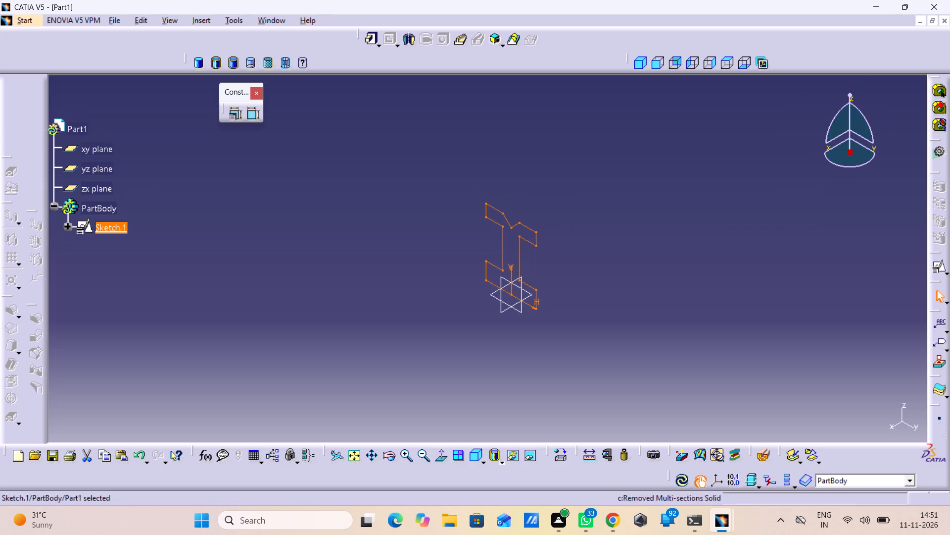
Revolve Sketch.1 360 degrees about the Y Axis with Shaft to form the grooved wheel solid.
drag(371, 33, 384, 79)
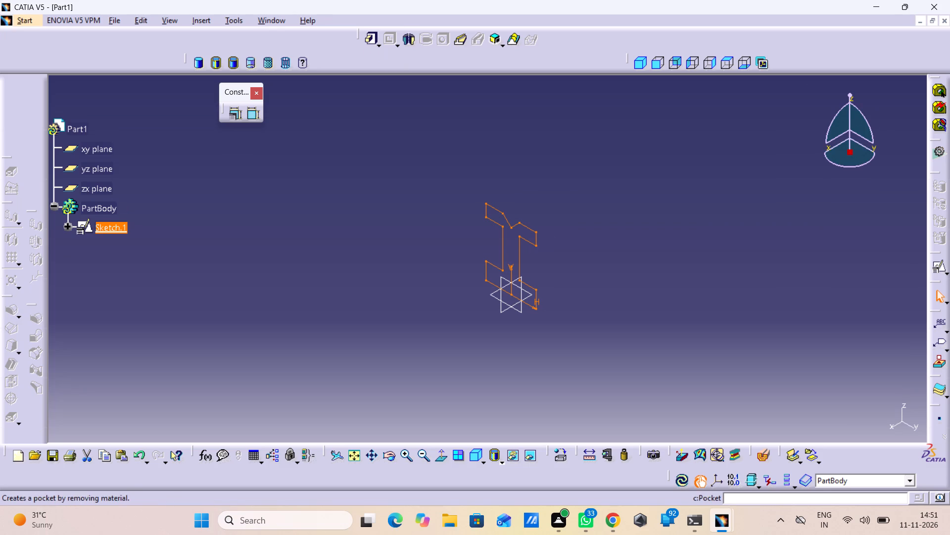
click(412, 47)
click(409, 42)
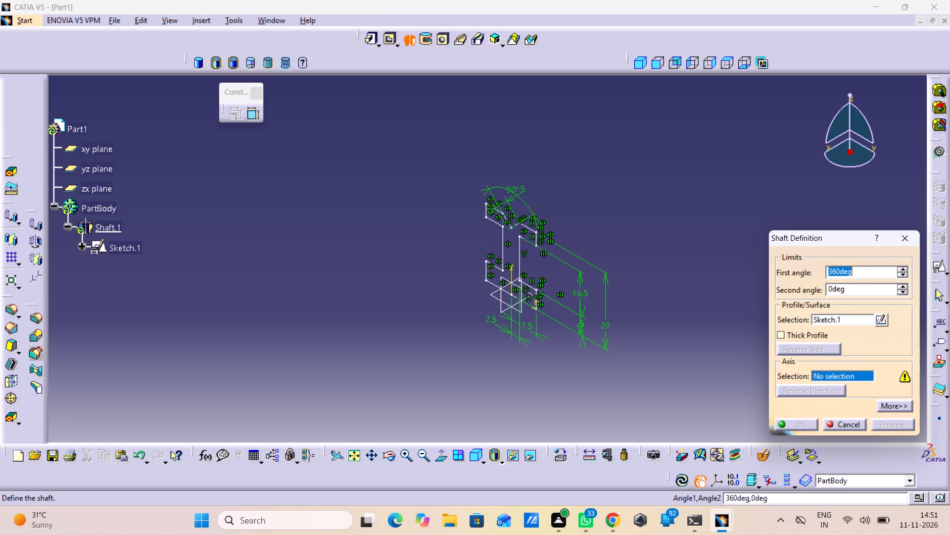
click(684, 316)
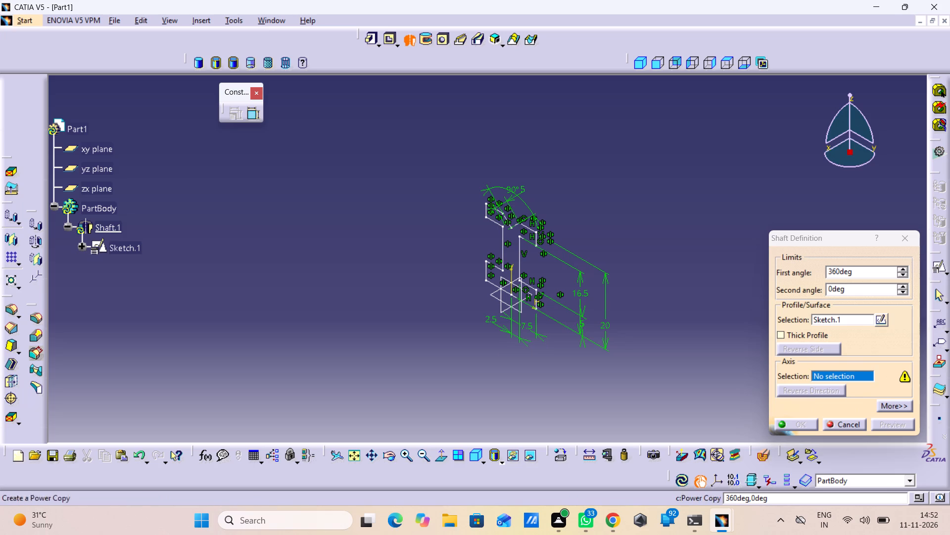
right_click(857, 374)
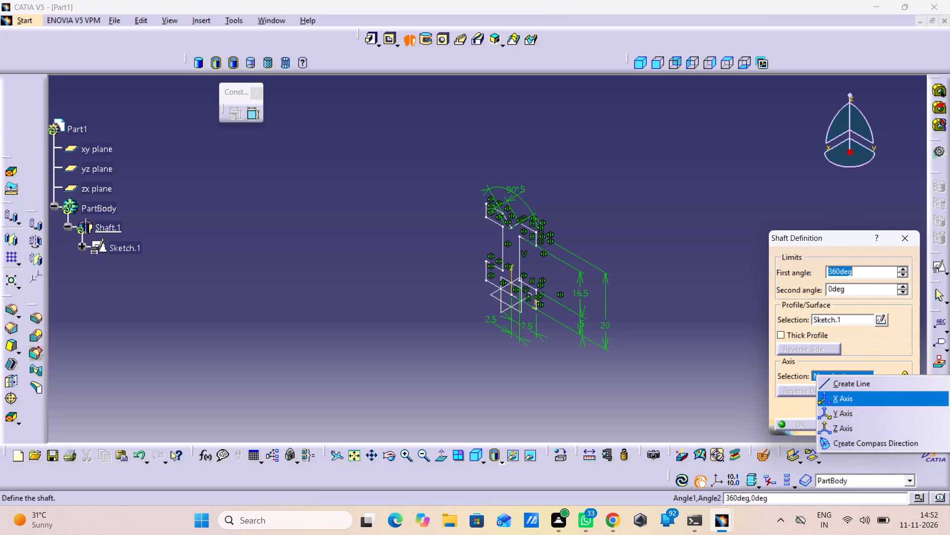
click(857, 413)
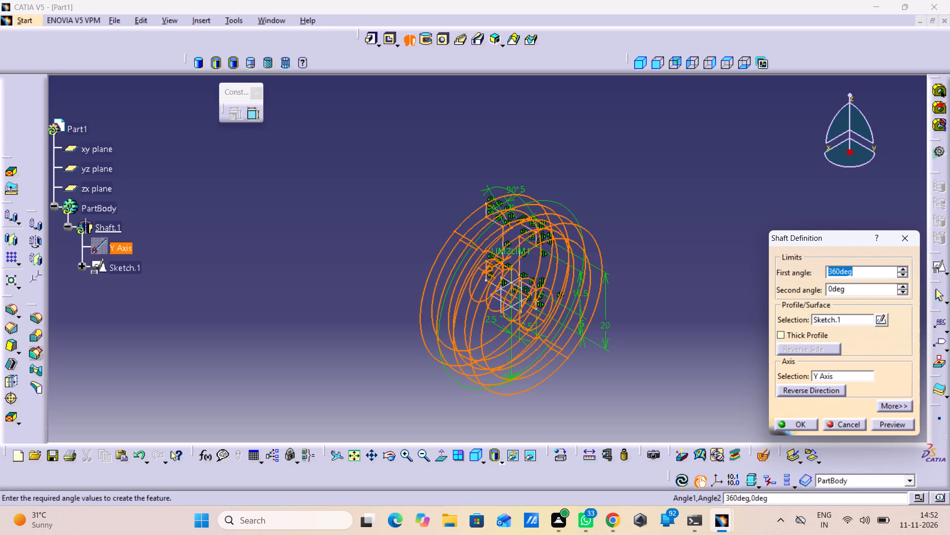
click(885, 422)
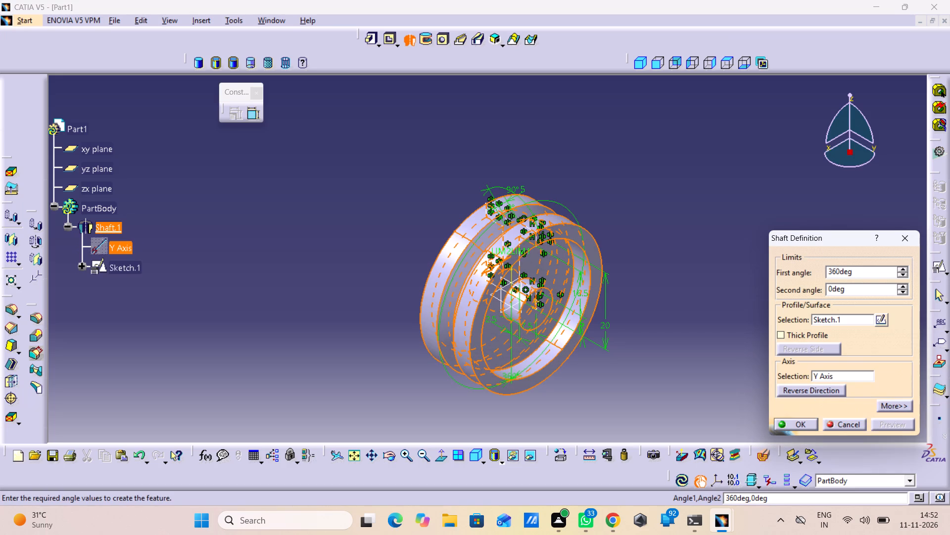
click(800, 422)
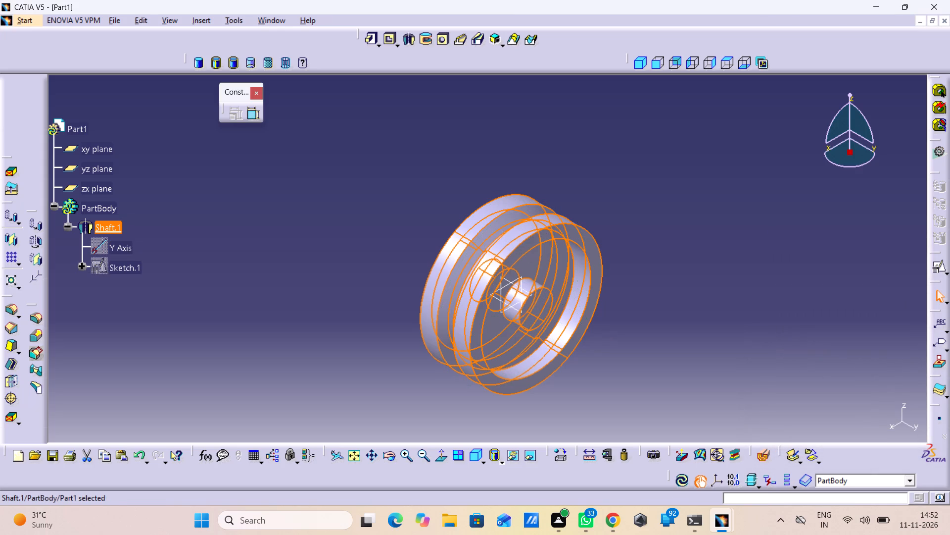
click(689, 380)
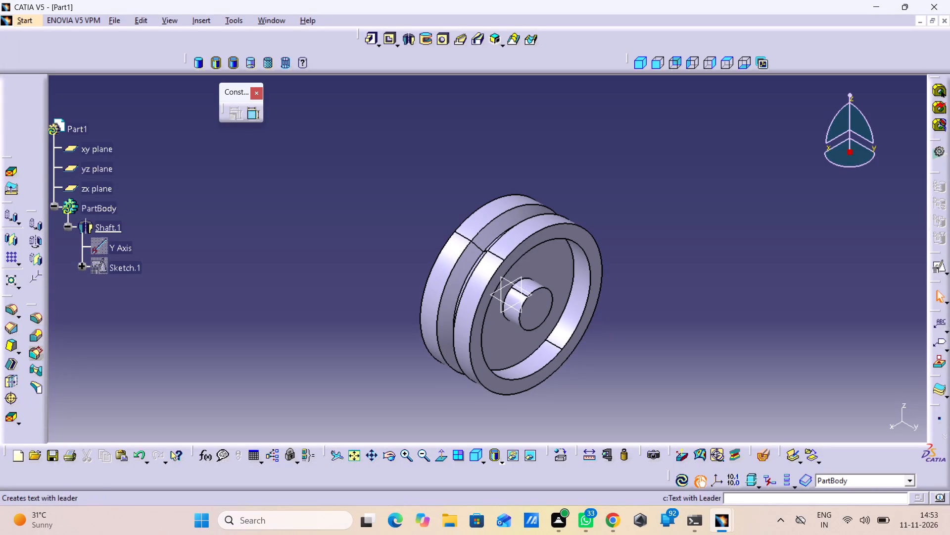
Create a positioned sketch on the circular end face of the wheel's central hub, with implicit origin and orientation.
middle_drag(521, 288, 609, 310)
right_drag(521, 288, 609, 310)
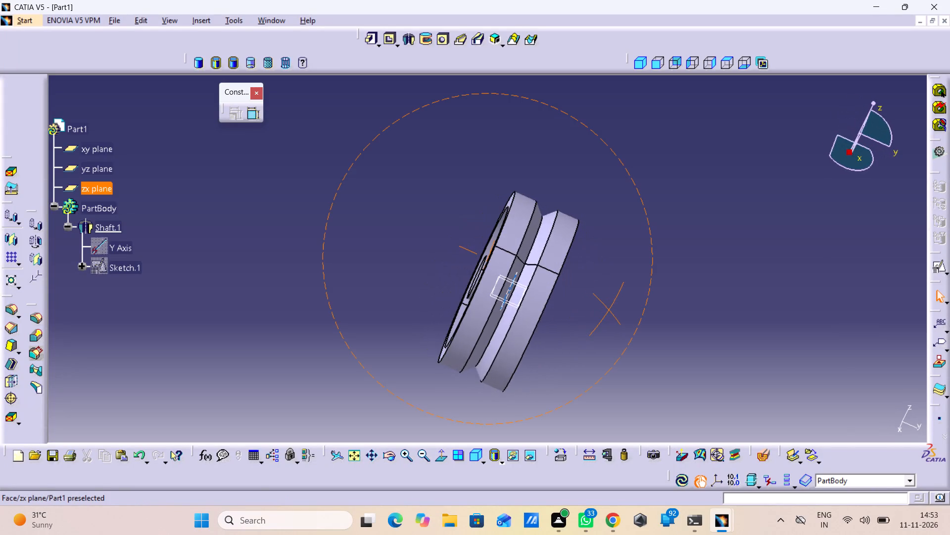
middle_drag(609, 310, 344, 210)
right_drag(609, 310, 344, 210)
click(461, 274)
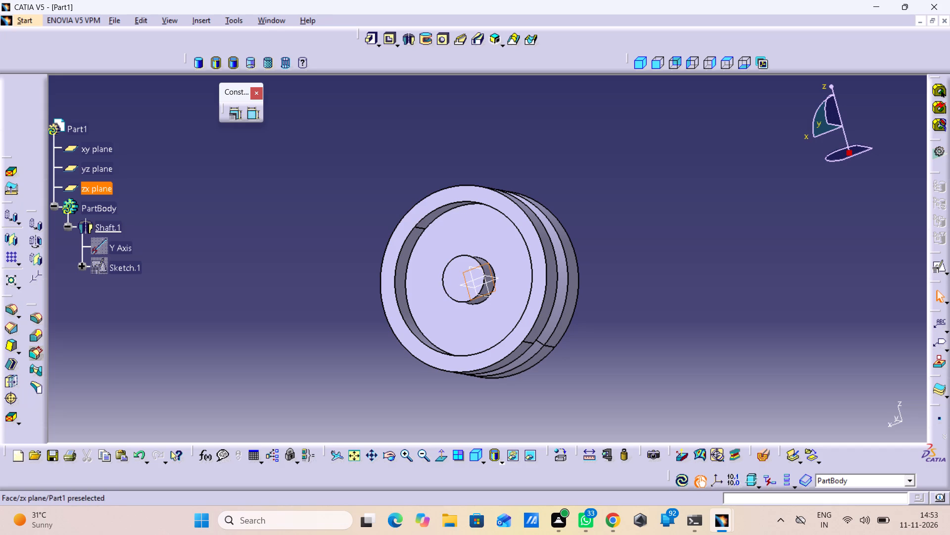
click(324, 340)
click(452, 276)
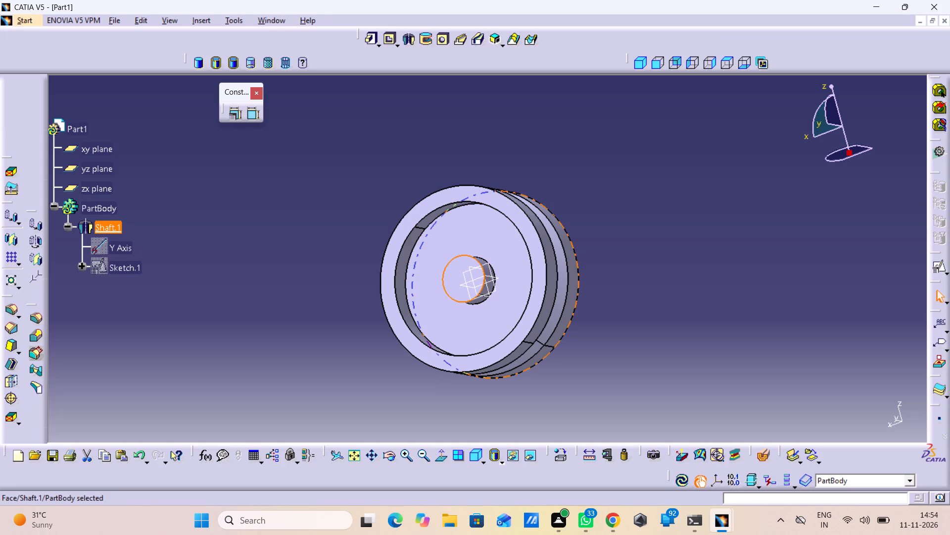
click(937, 264)
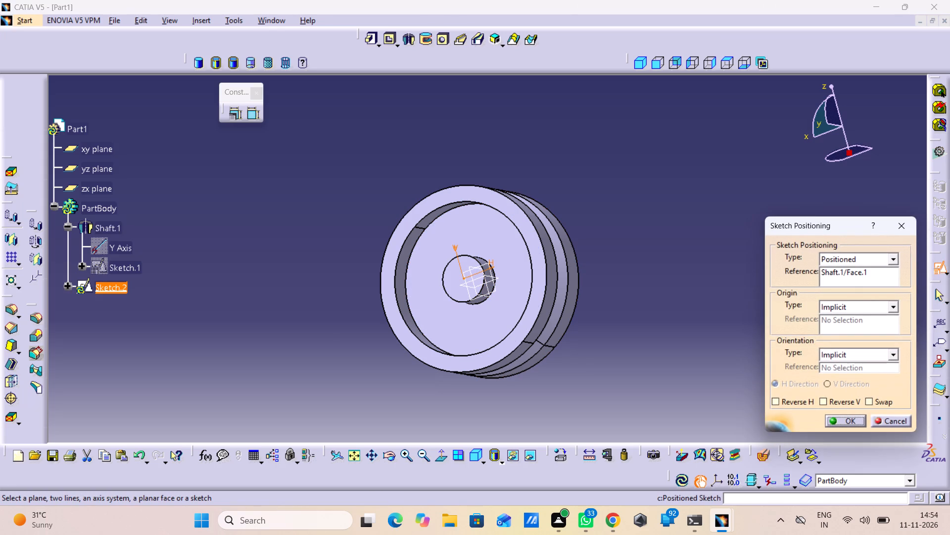
click(849, 417)
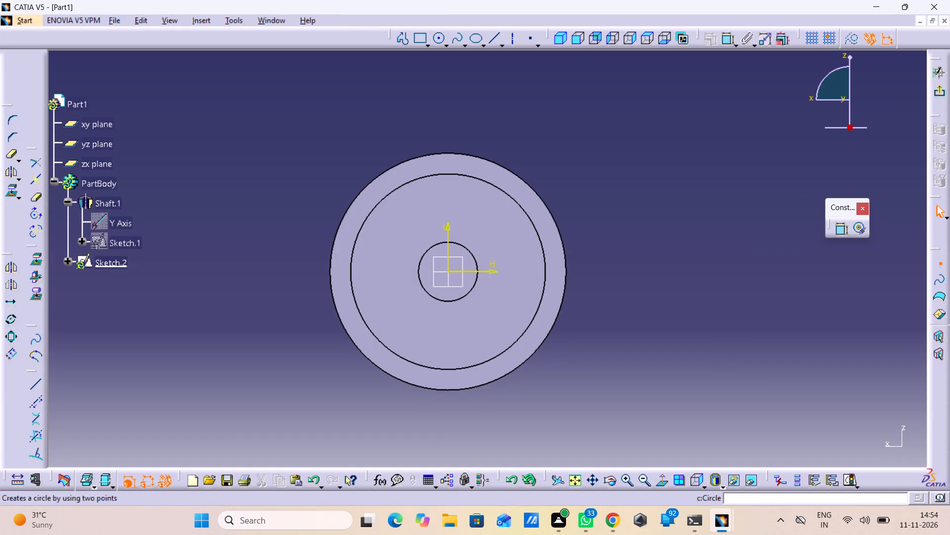
Draw a circle centred on the sketch origin, inside the hub's circular outline.
click(439, 41)
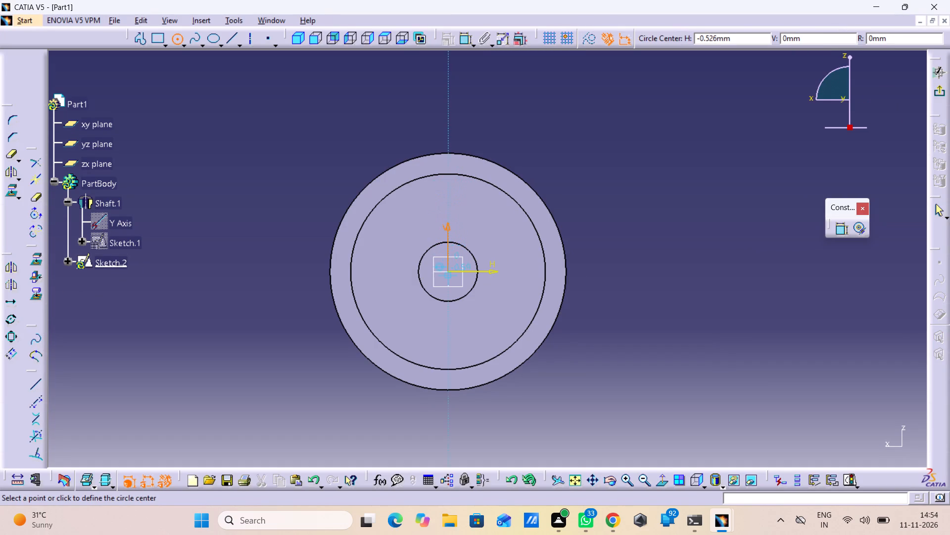
click(448, 272)
click(460, 285)
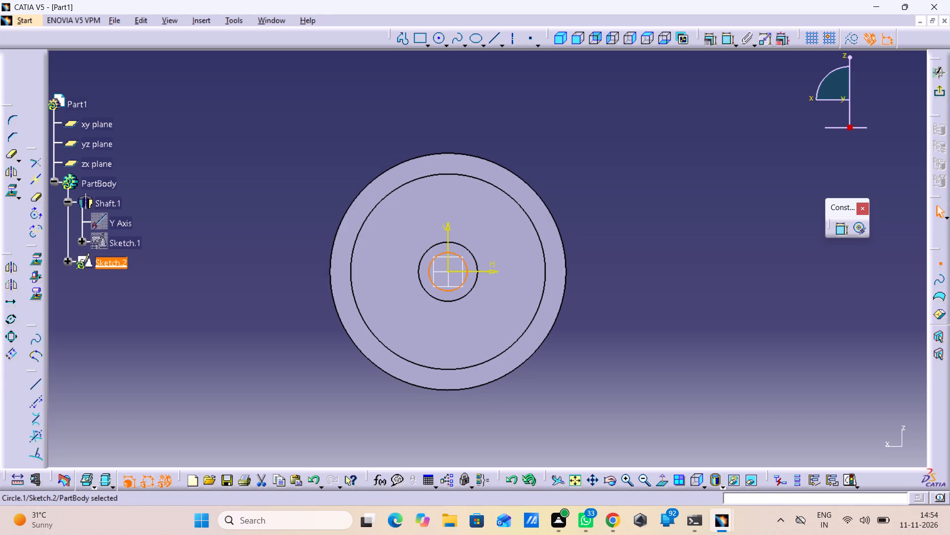
click(687, 102)
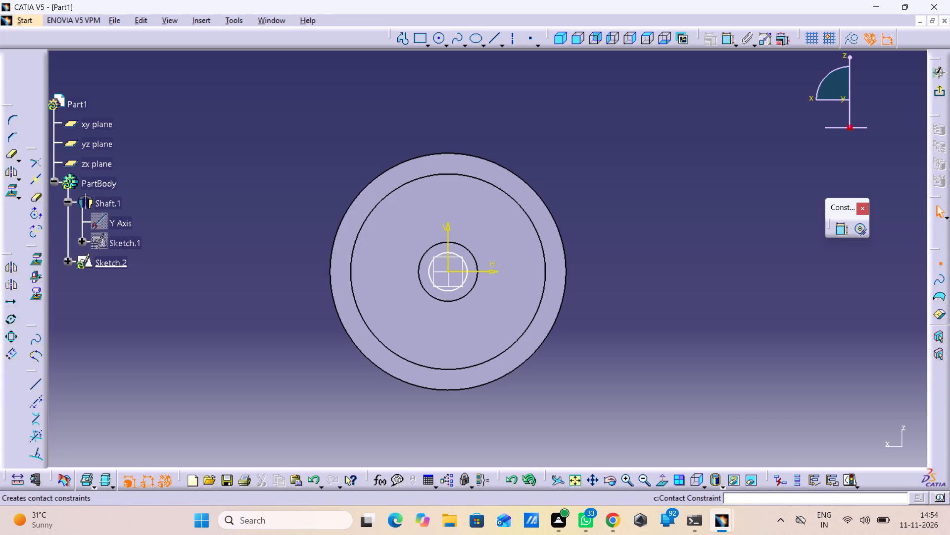
Constrain the diameter of the circle inside the hub to 6.25 mm and exit the sketch.
click(841, 228)
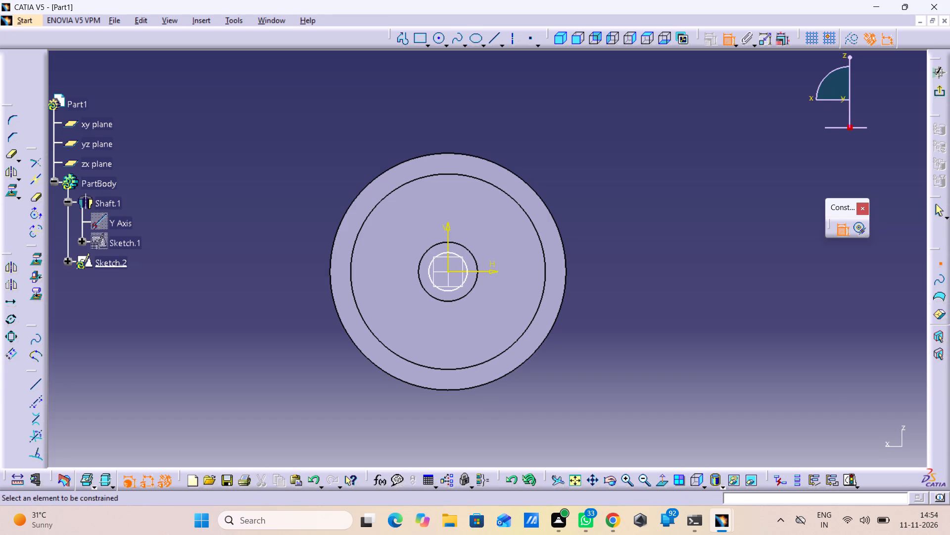
middle_drag(465, 272, 447, 227)
right_click(465, 272)
click(669, 222)
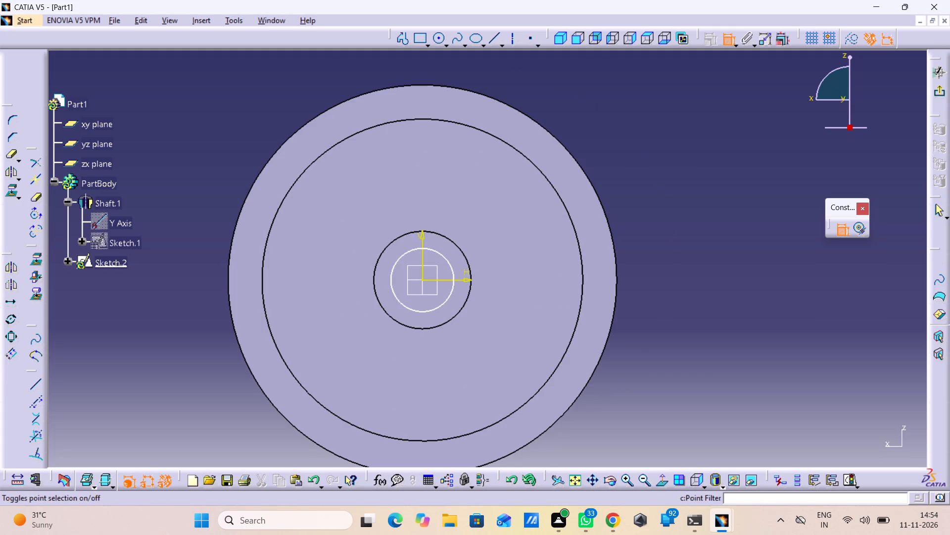
click(836, 225)
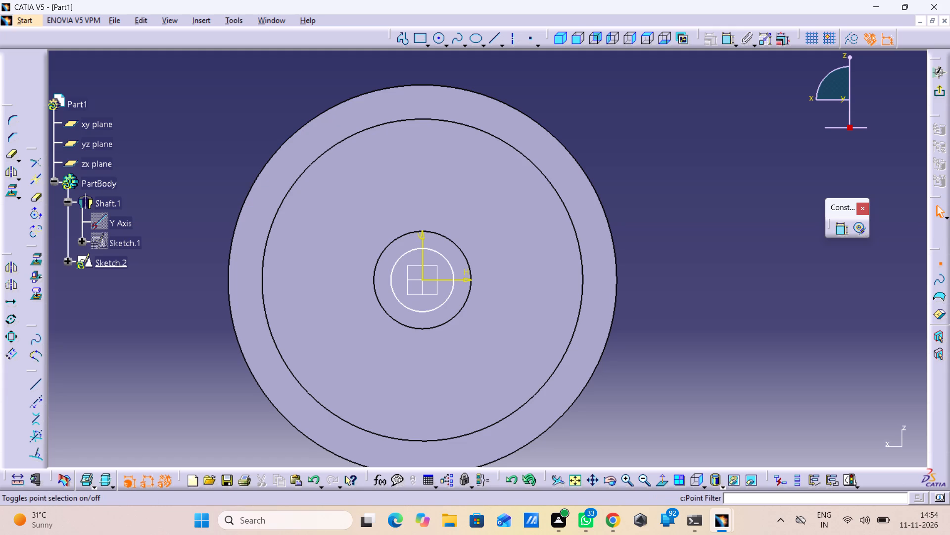
click(941, 264)
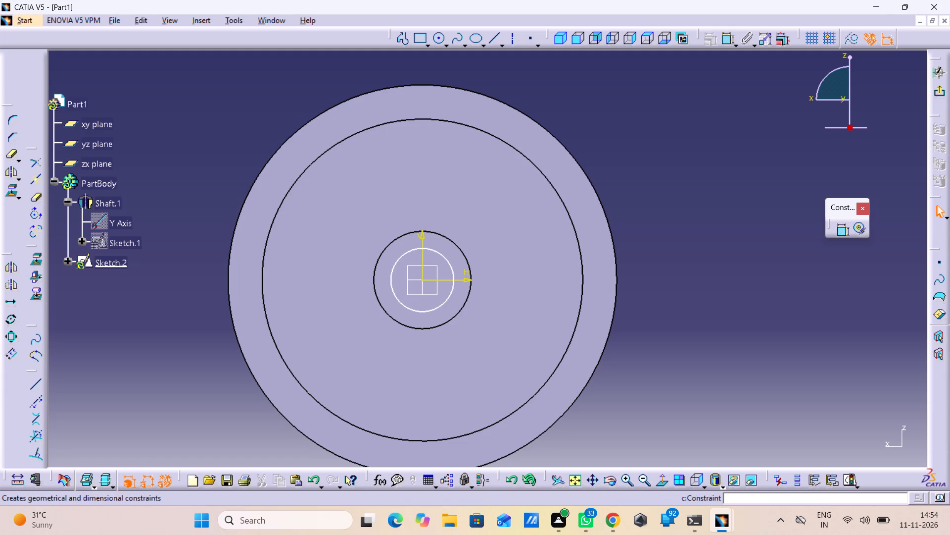
click(847, 233)
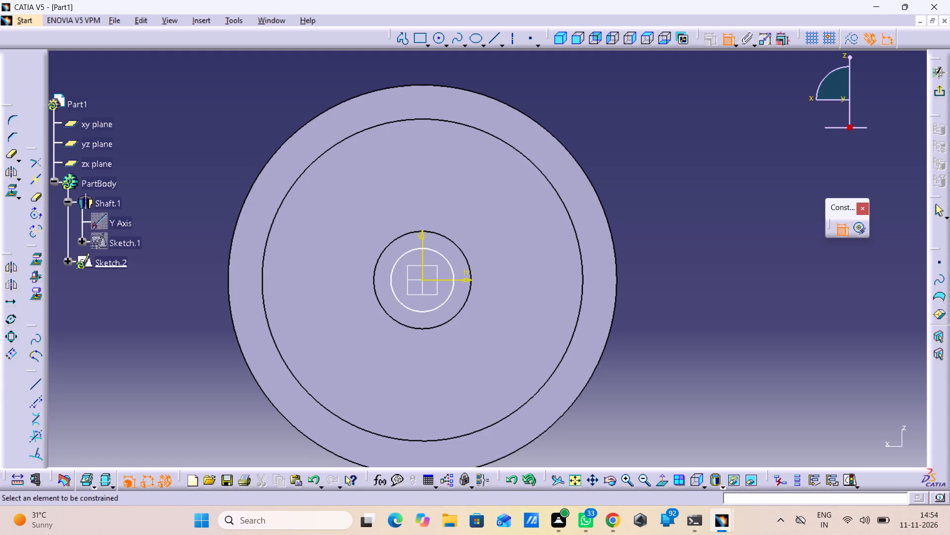
click(447, 266)
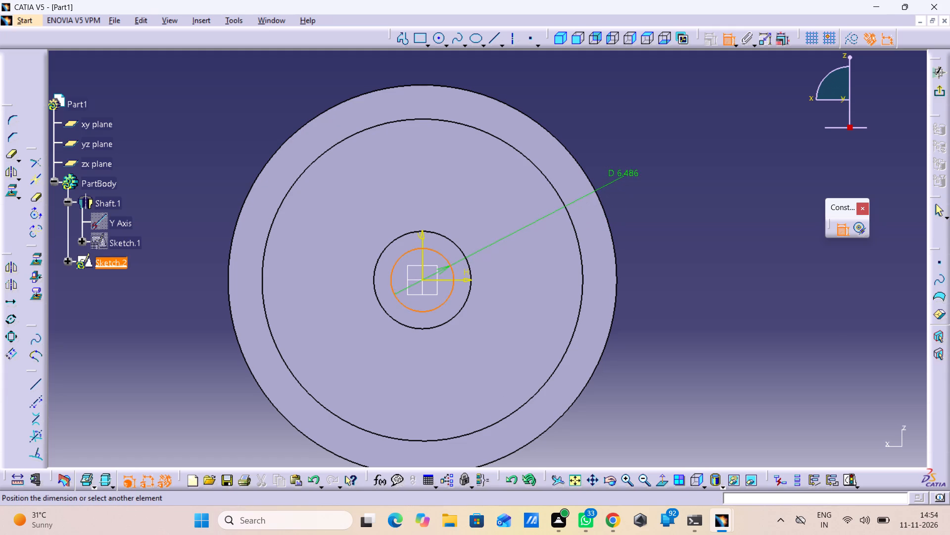
click(630, 171)
click(638, 165)
double_click(639, 168)
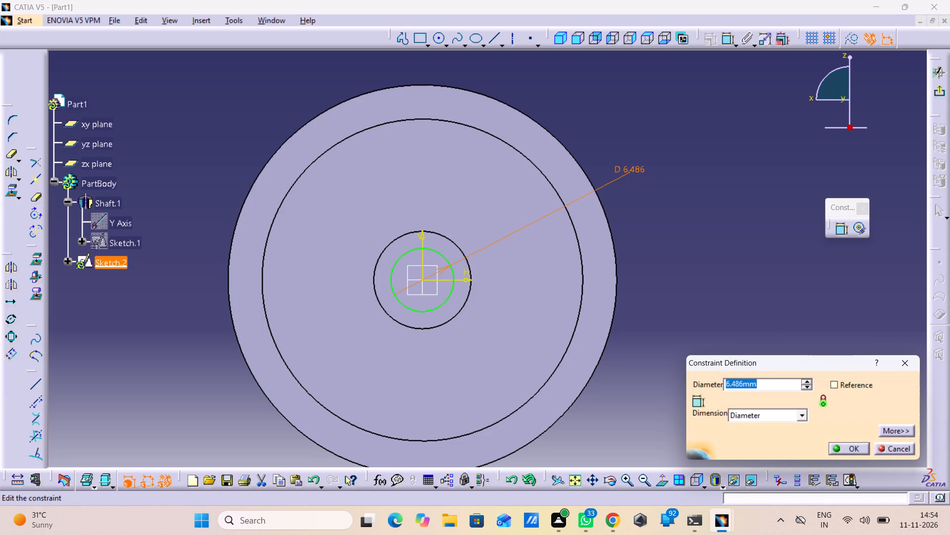
key(6)
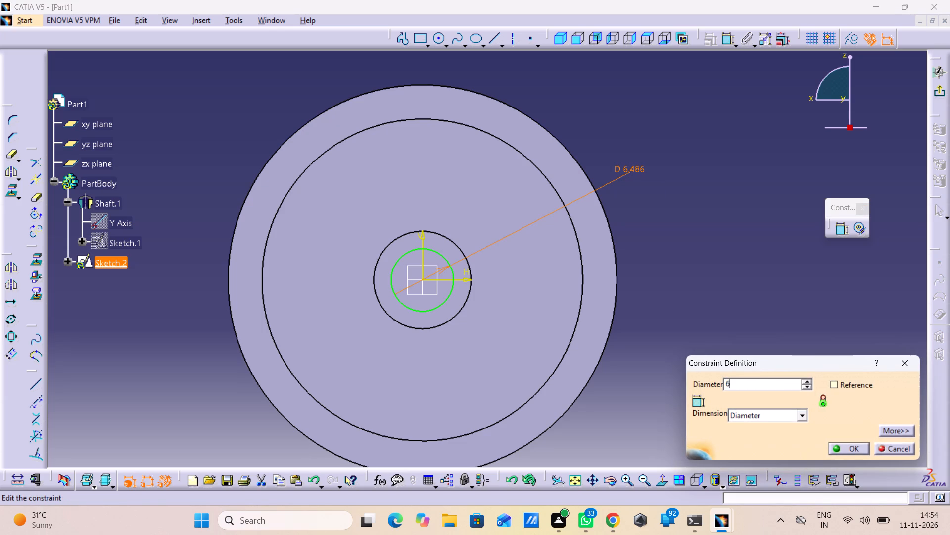
text(.25)
key(Return)
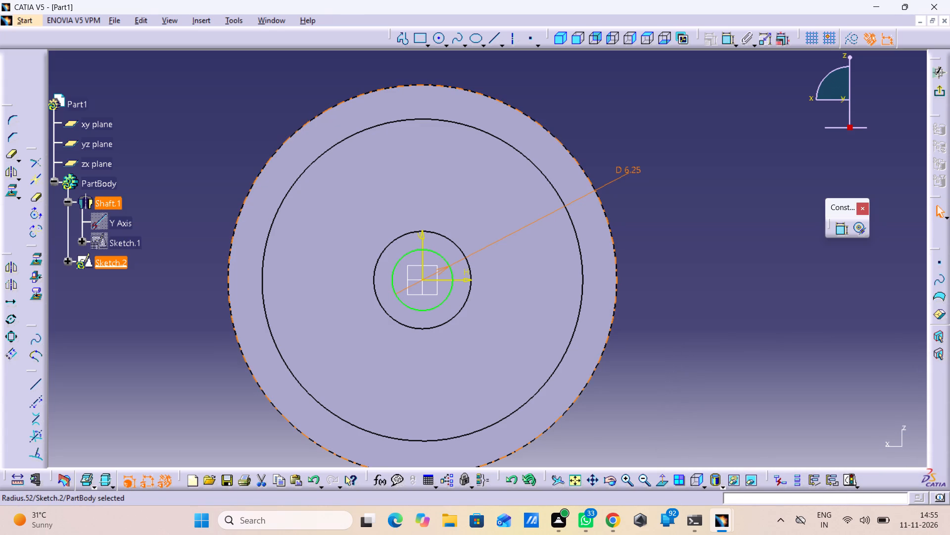
click(939, 95)
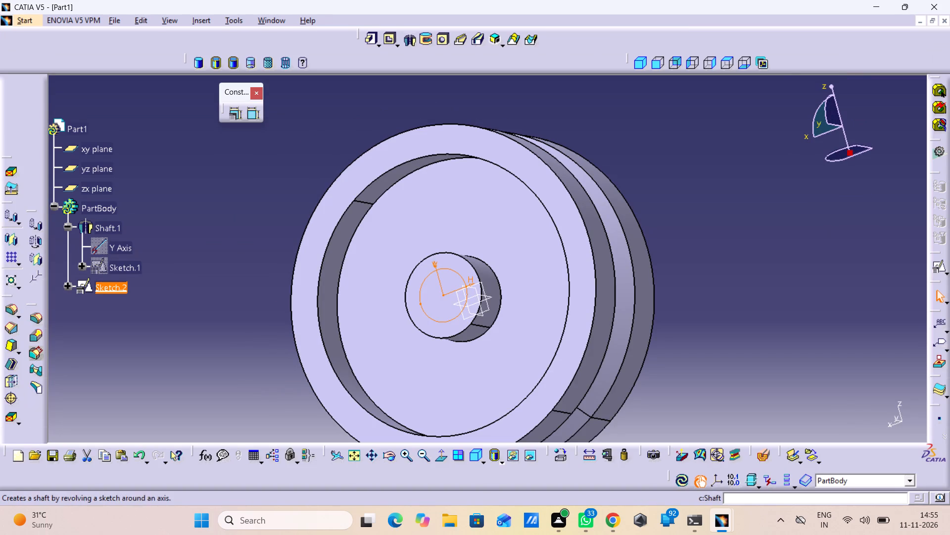
Cut the bore through the hub with a Pocket of Sketch.2, using the Up to next limit.
click(389, 43)
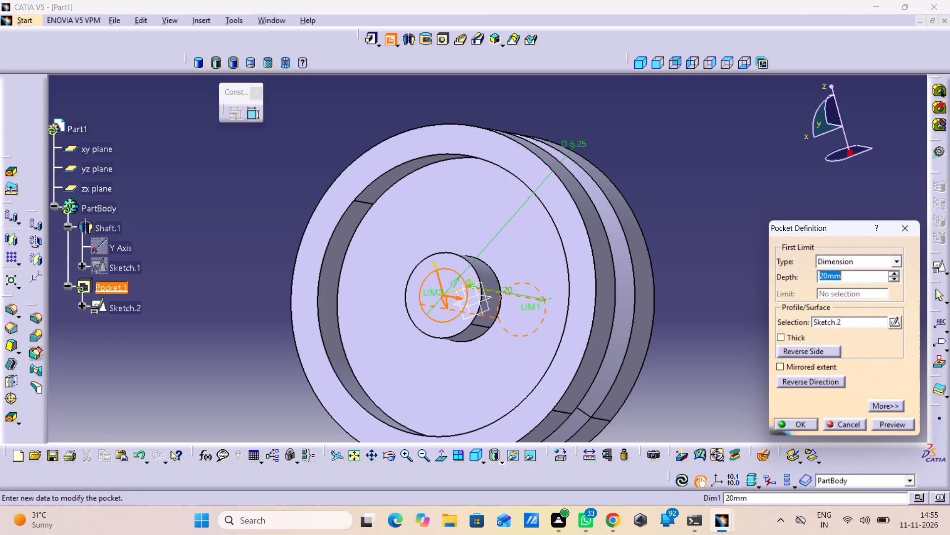
click(853, 267)
click(849, 281)
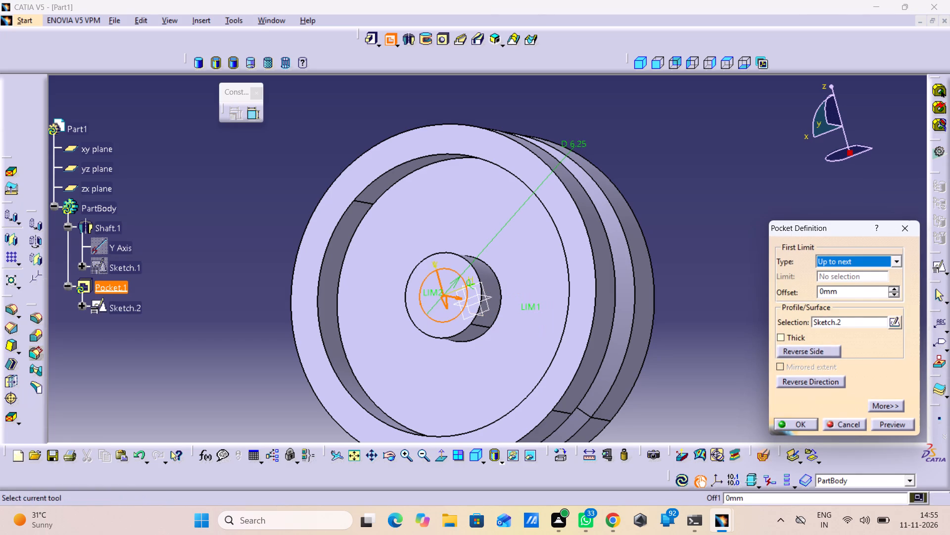
click(878, 424)
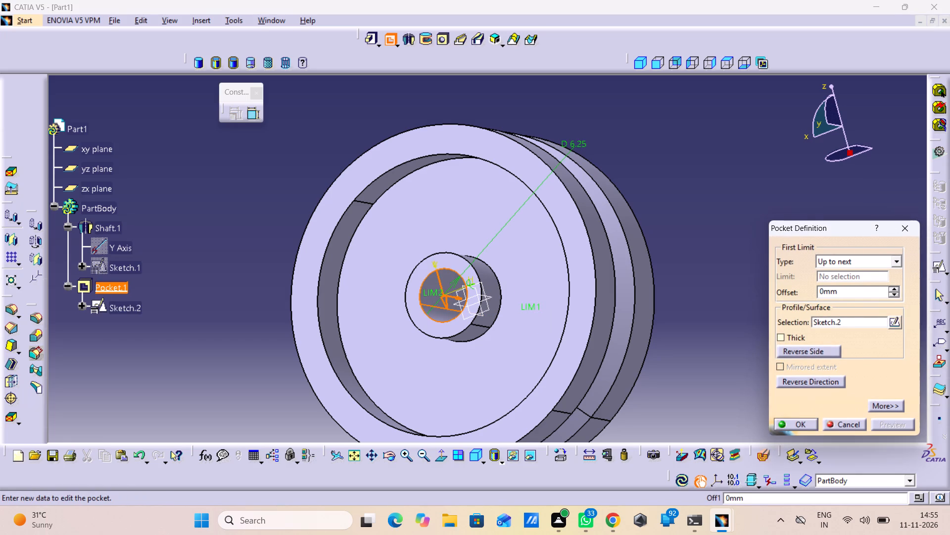
middle_drag(699, 316, 390, 239)
right_drag(699, 316, 390, 239)
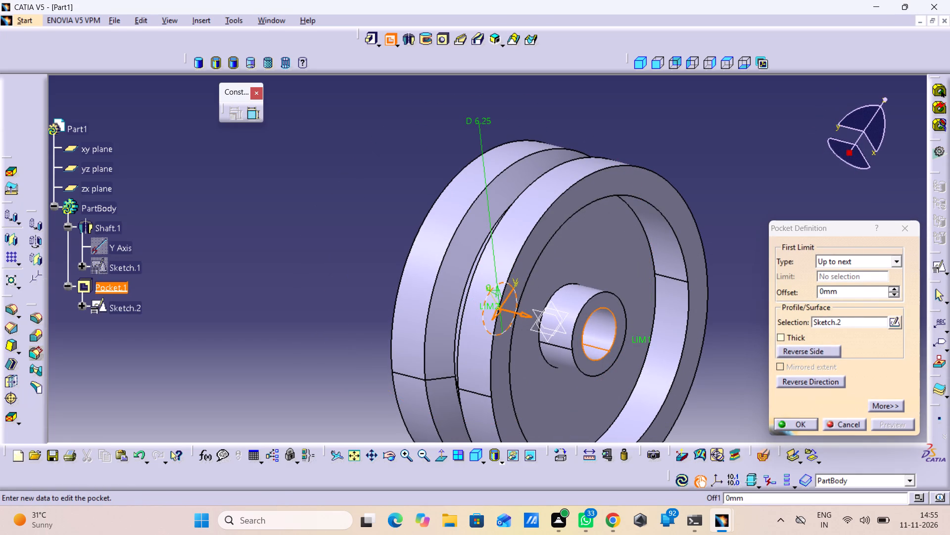
click(787, 424)
click(758, 307)
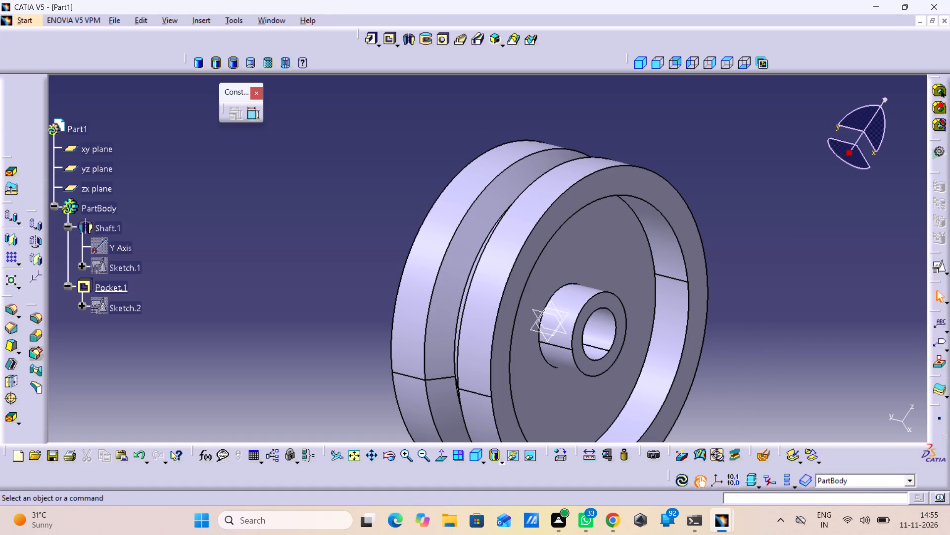
Save the part as wheel in the wheel support folder.
click(478, 456)
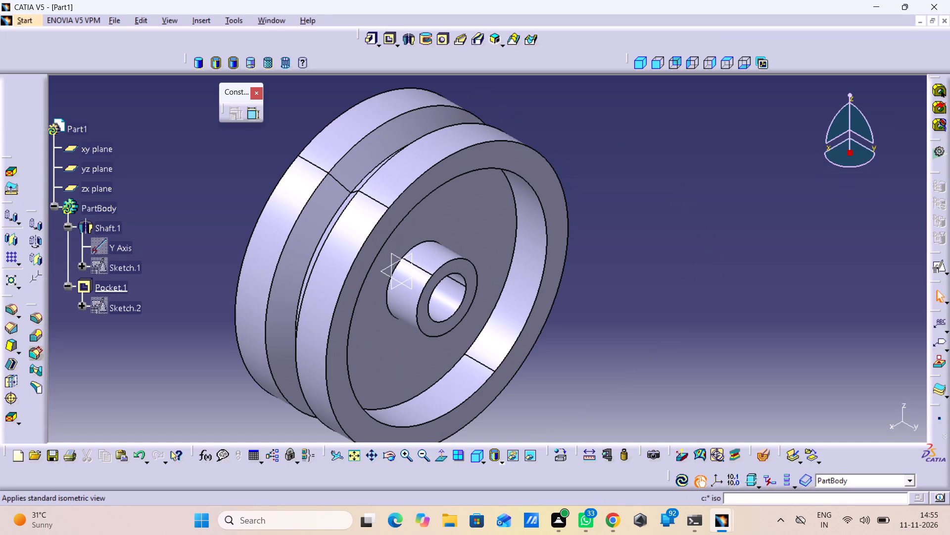
click(477, 457)
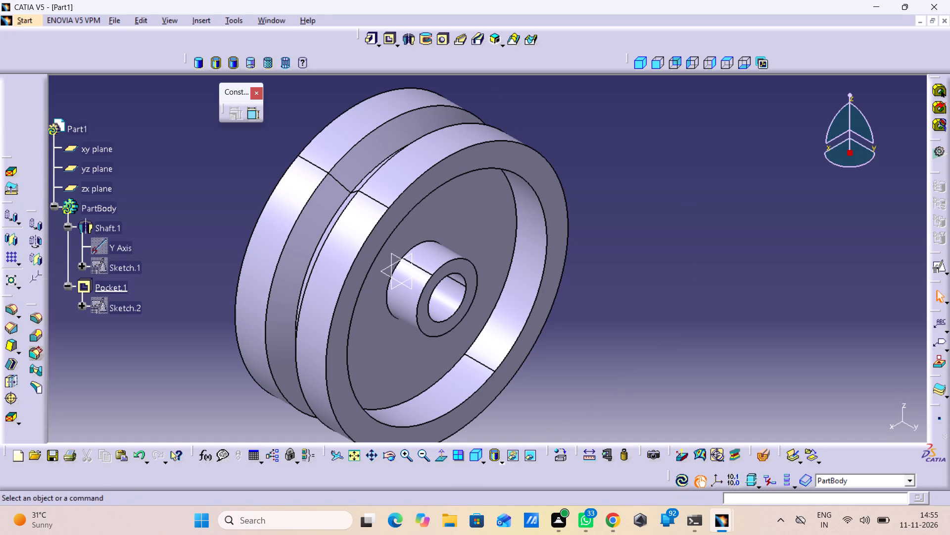
key(ctrl+s)
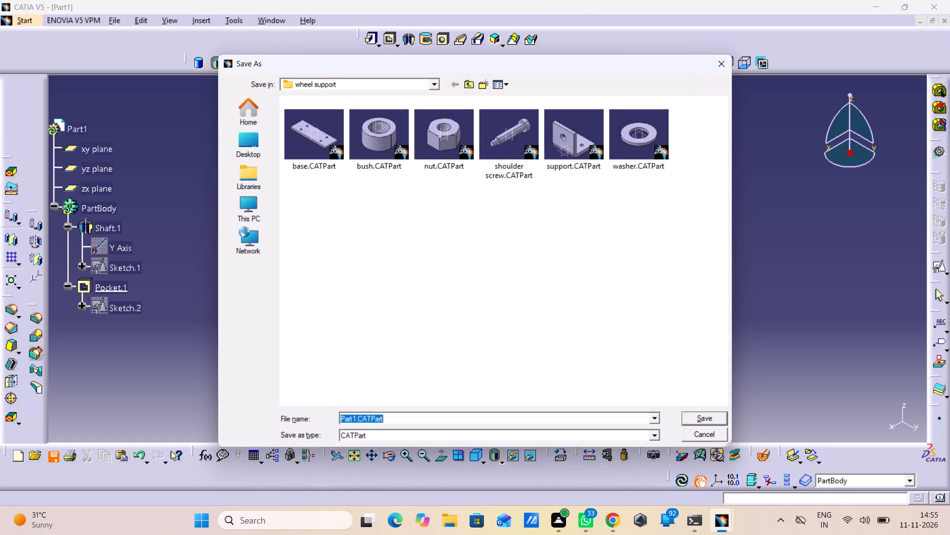
text(whee)
key(l)
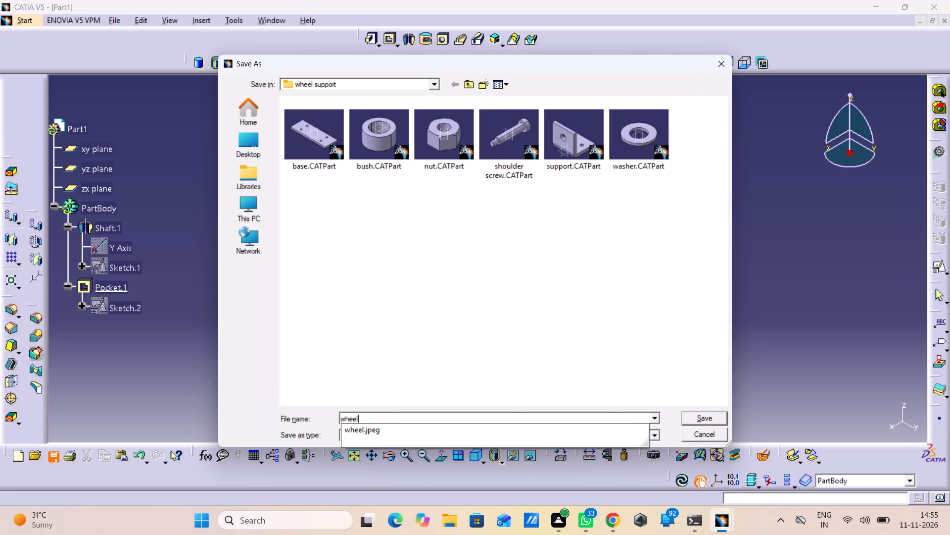
key(Return)
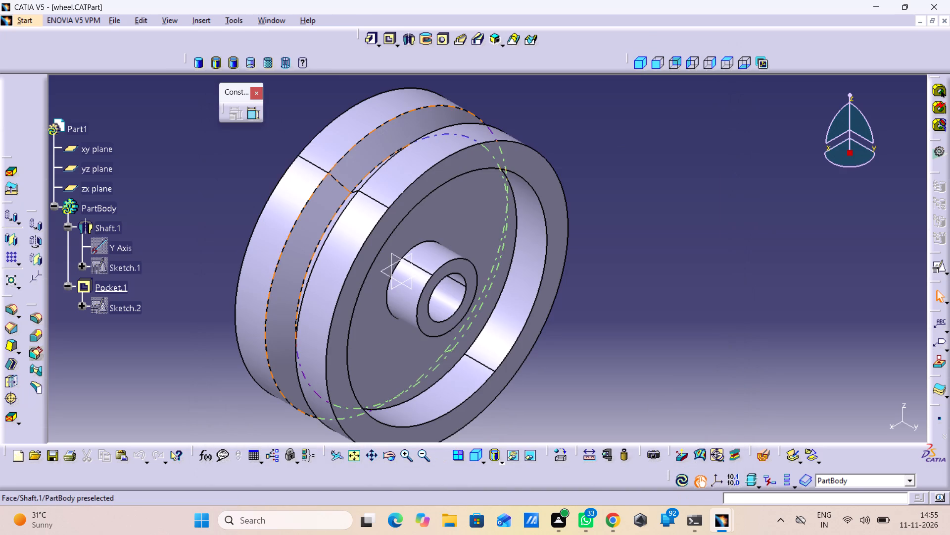
Print the wheel view with Microsoft Print to PDF, naming the output file wheel in the wheel support folder.
key(ctrl+p)
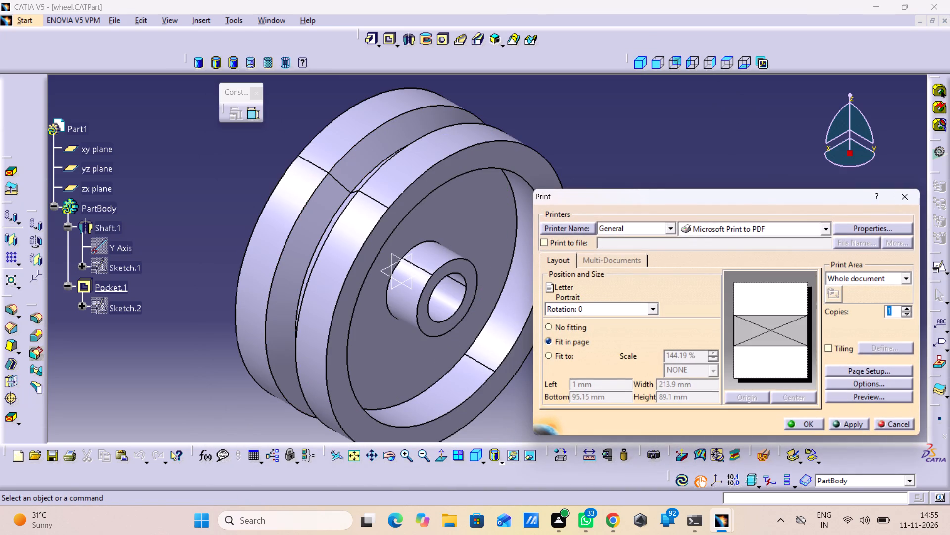
click(797, 424)
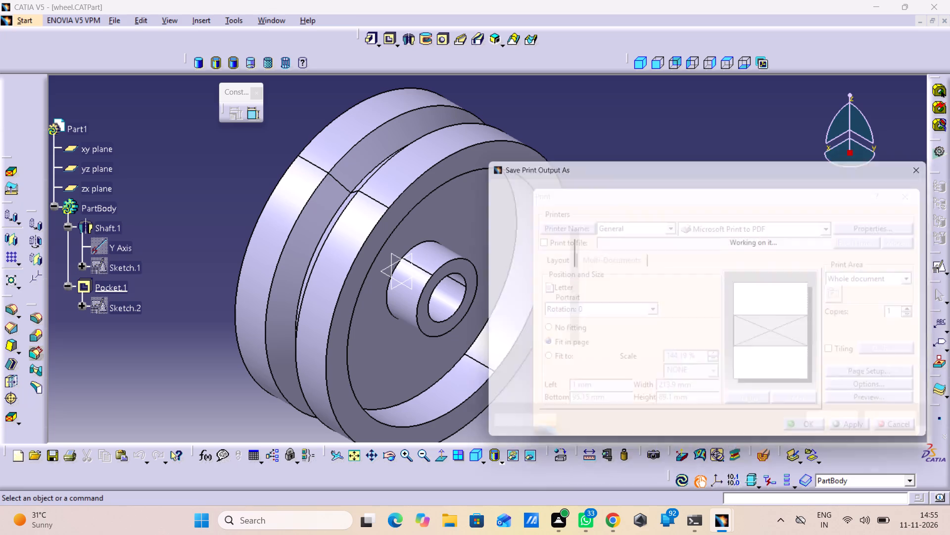
double_click(792, 415)
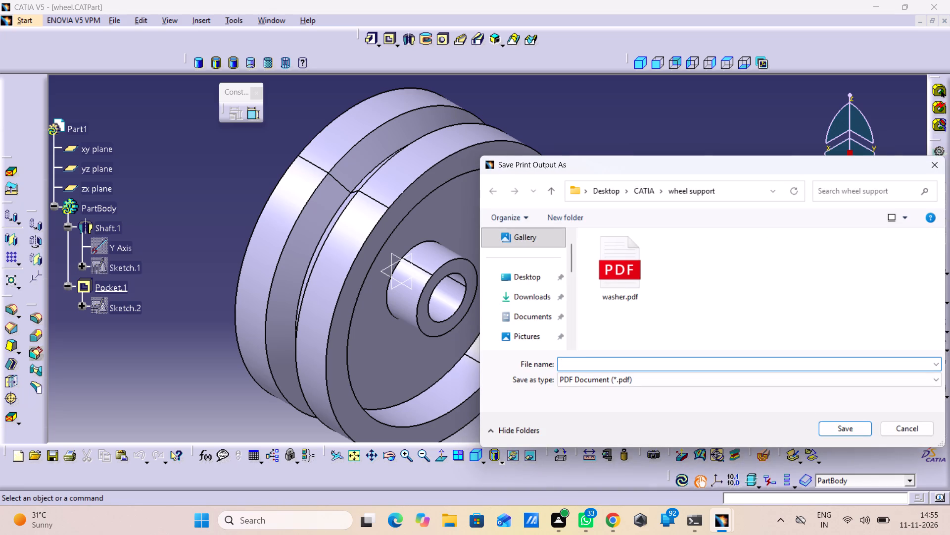
triple_click(792, 415)
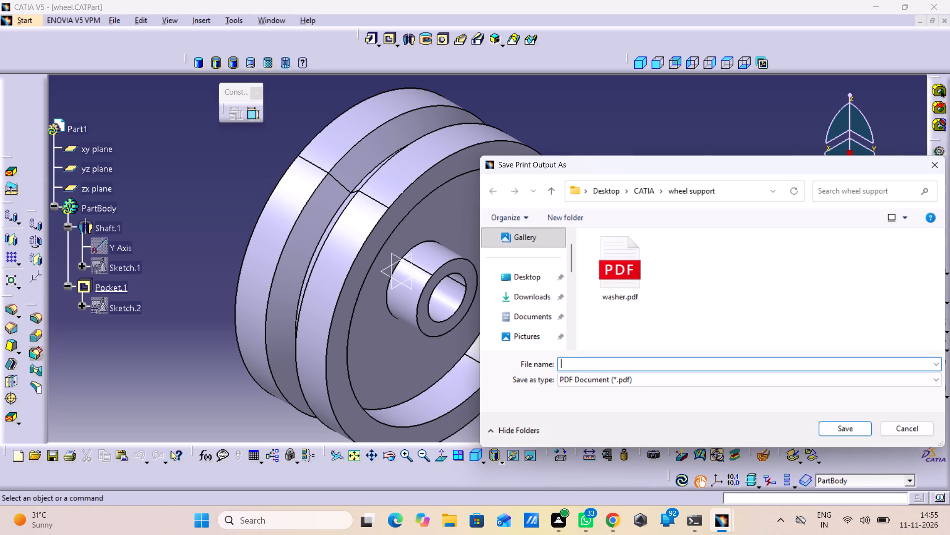
double_click(792, 415)
drag(792, 415, 796, 411)
scroll(0, 534, down, 1)
key(w)
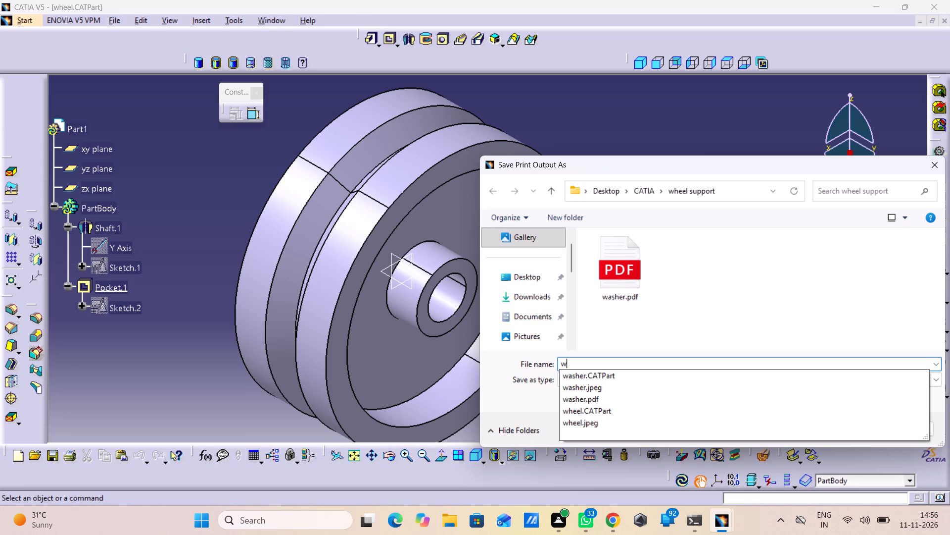
text(hee)
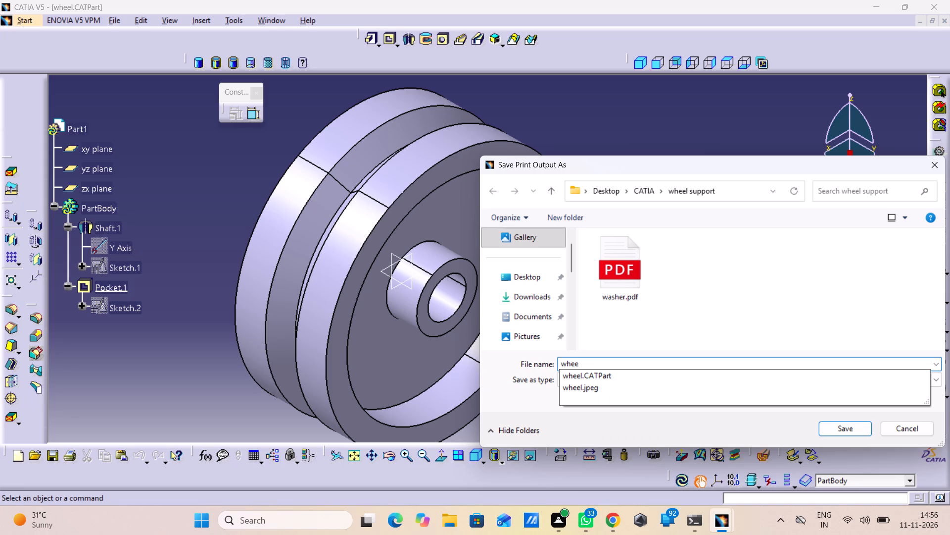
key(l)
key(Return)
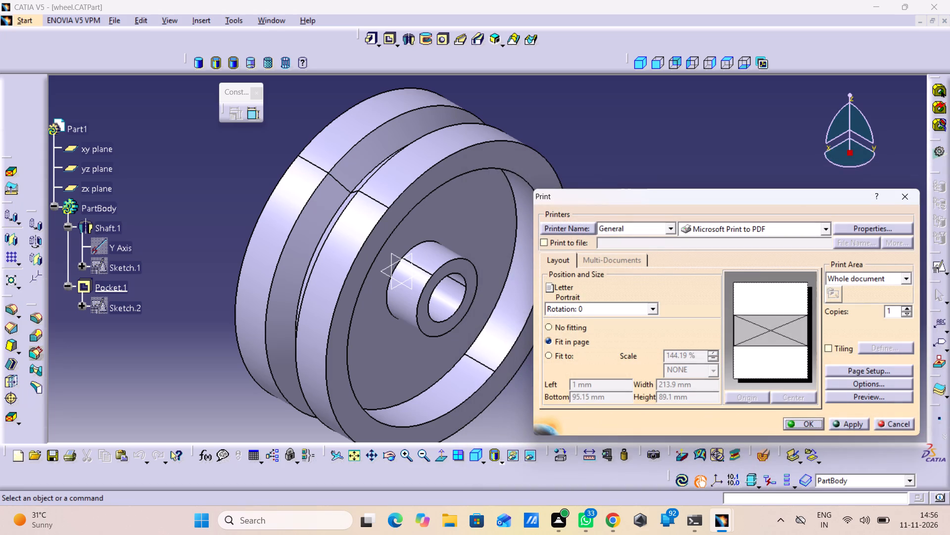